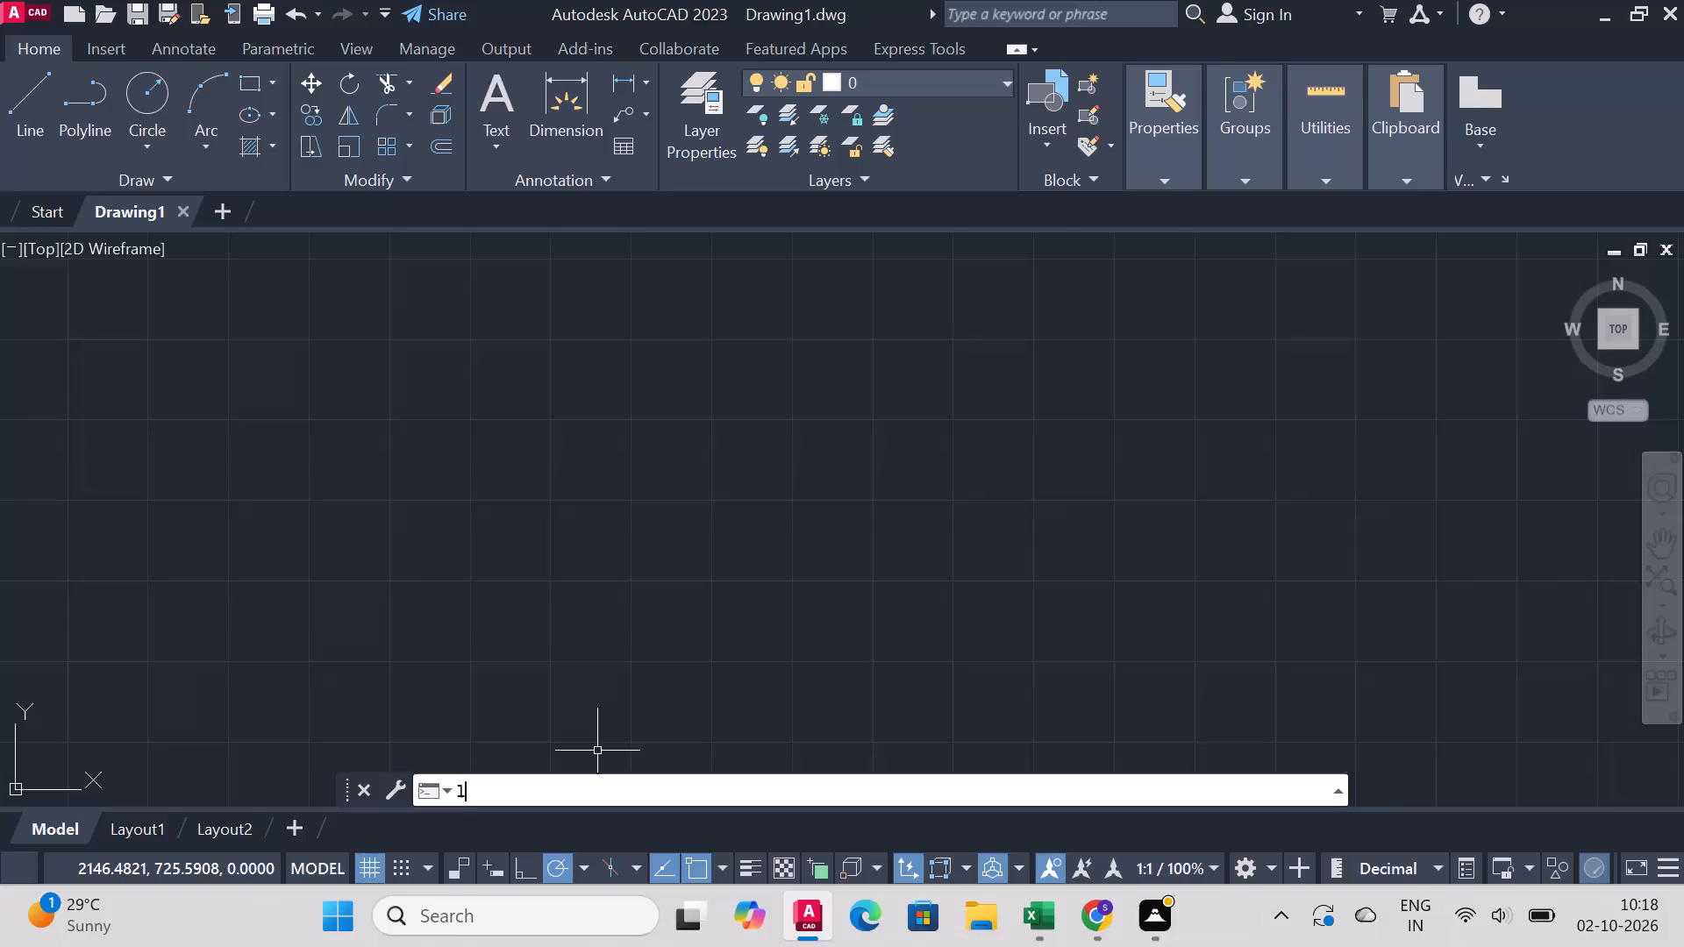
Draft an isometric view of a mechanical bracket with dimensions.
Turn on command log file recording with LOGFILEON.
{"action": "key", "text": "f"}
{"action": "key", "text": "BackSpace"}
{"action": "type", "text": "gfile"}
{"action": "key", "text": "Down"}
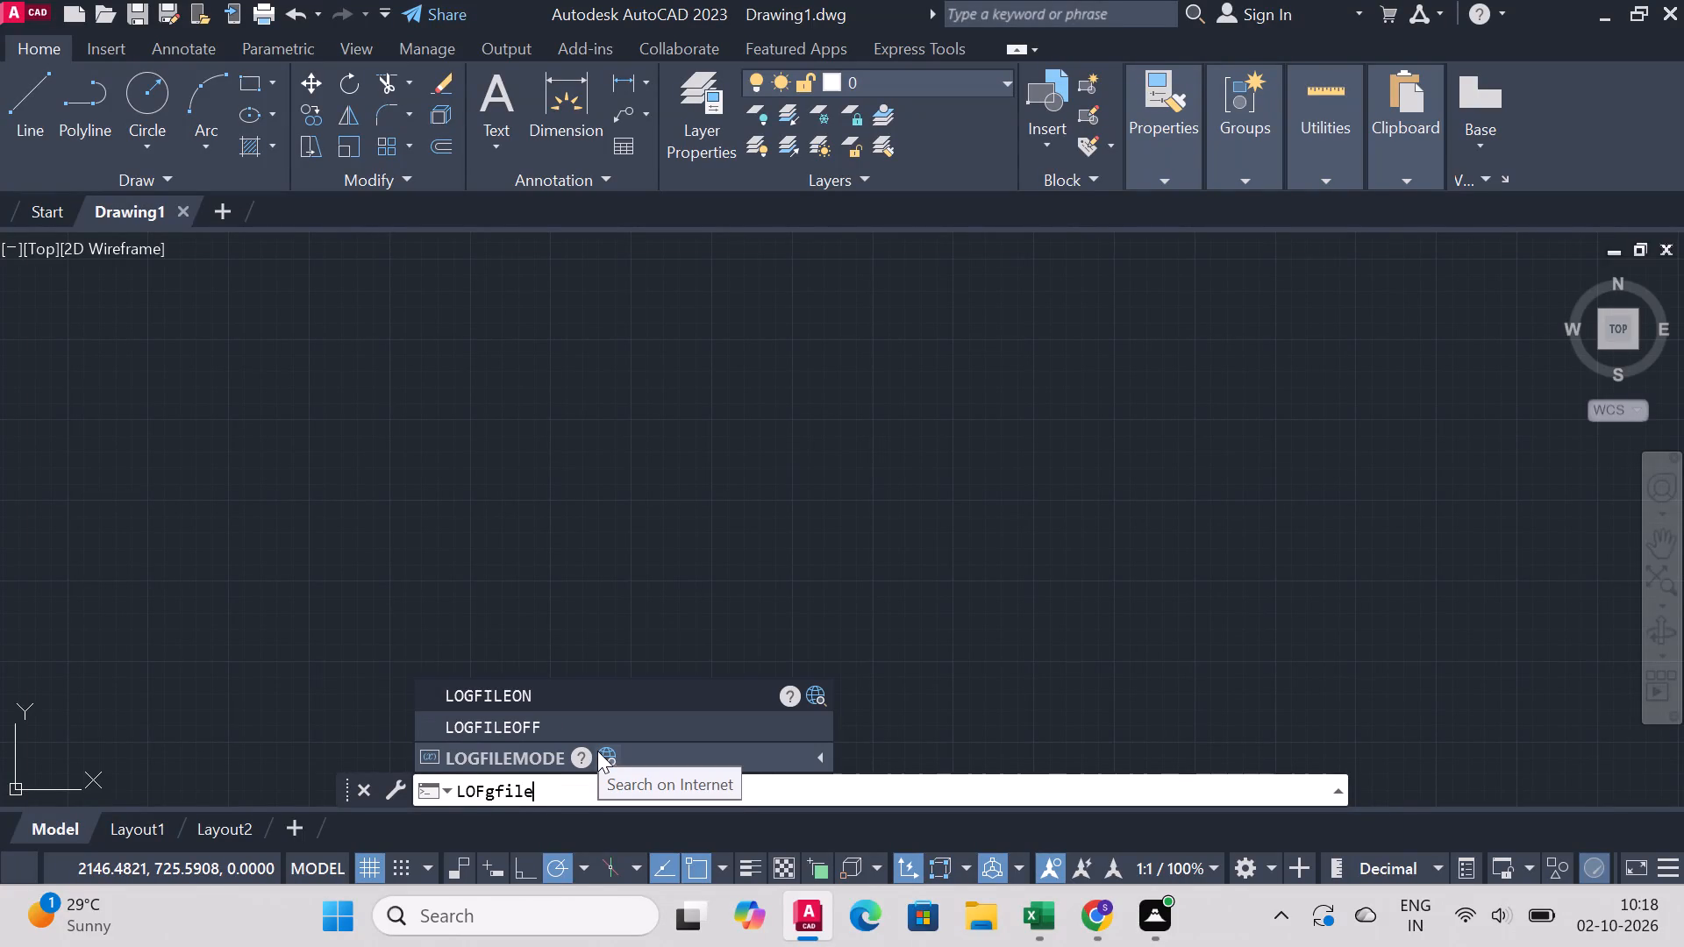
{"action": "key", "text": "Up"}
{"action": "key", "text": "Up"}
{"action": "key", "text": "Return"}
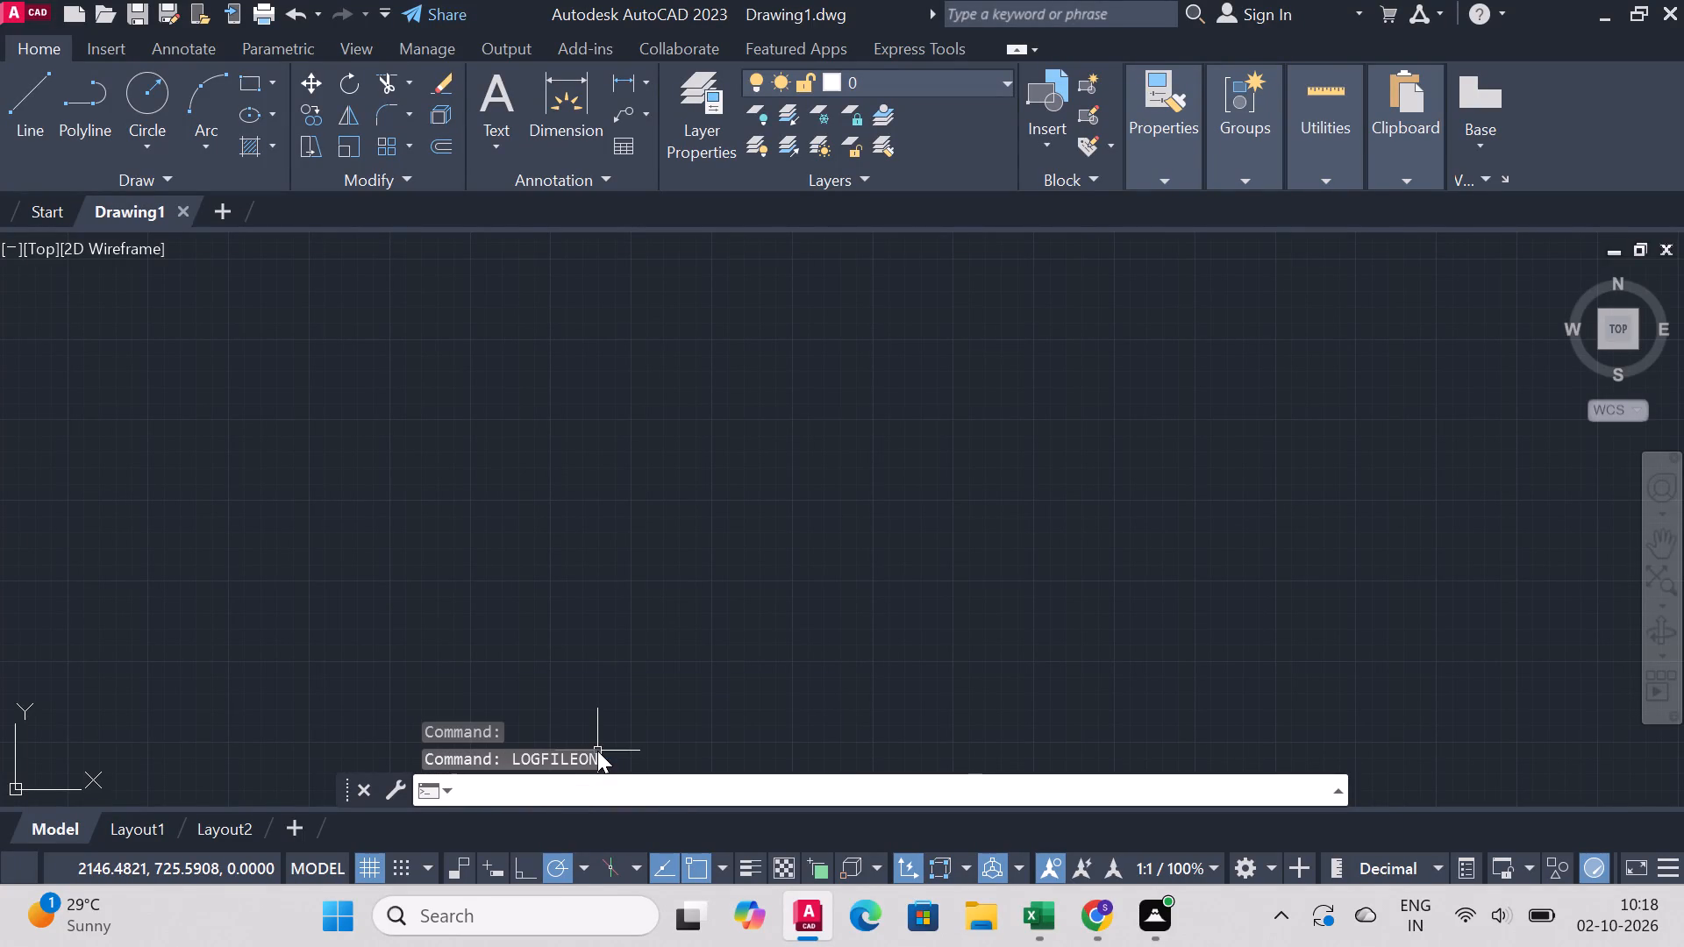
Start resetting the model space drawing limits with the LIMITS command.
{"action": "type", "text": "limits"}
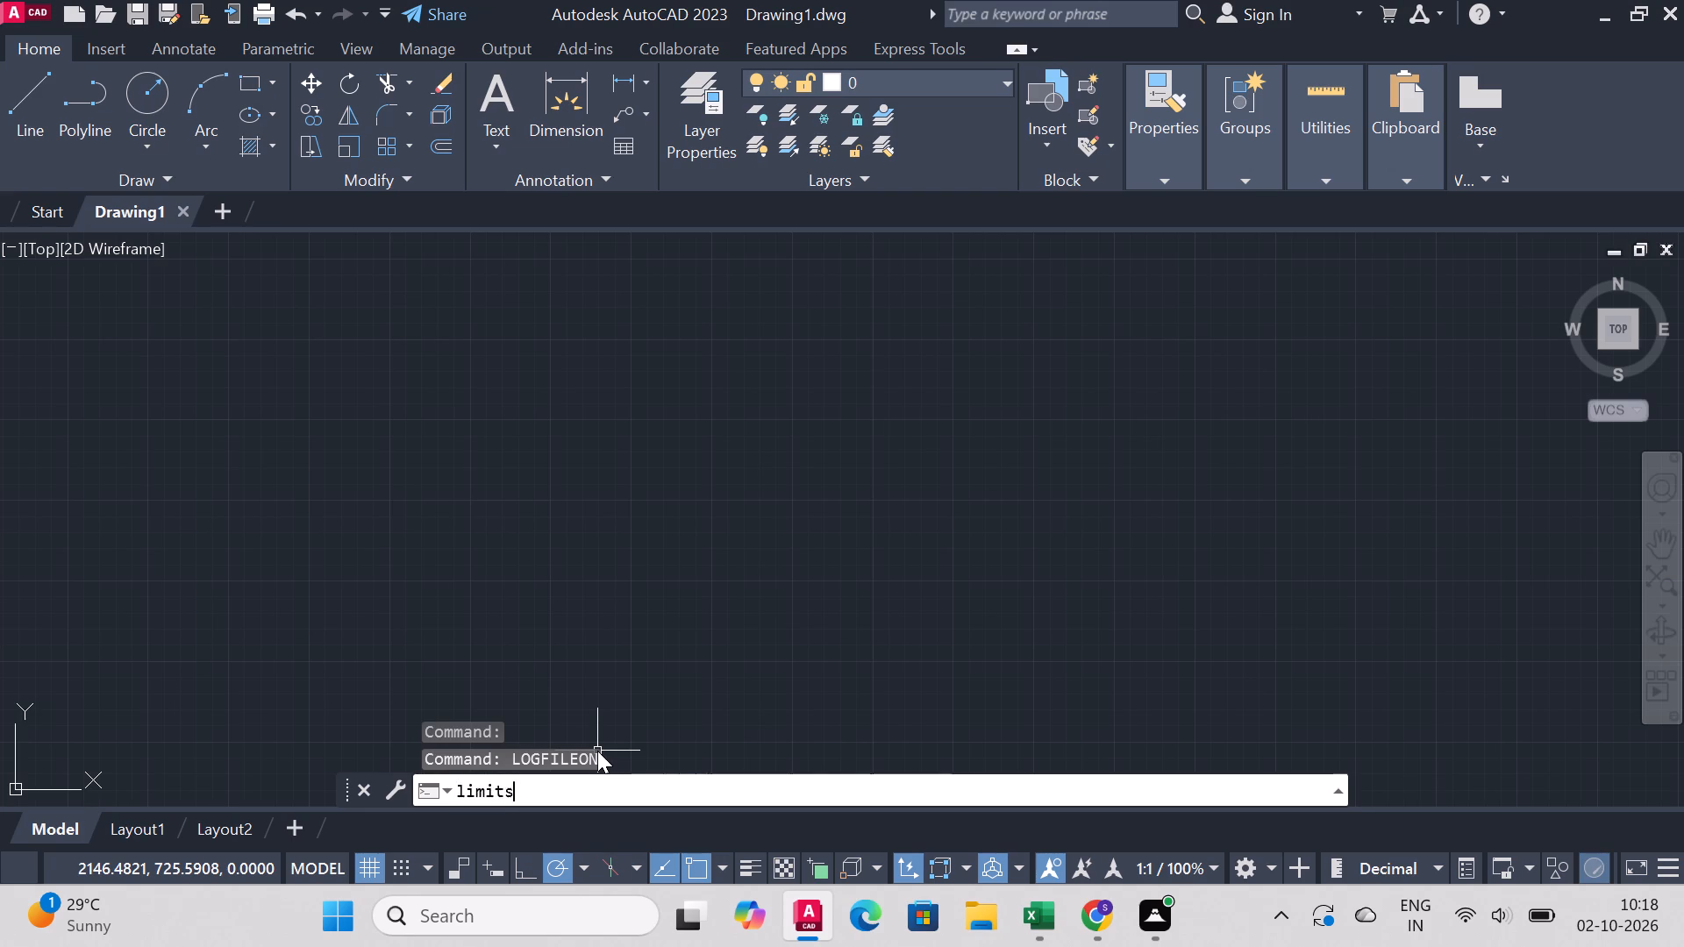
{"action": "key", "text": "Return"}
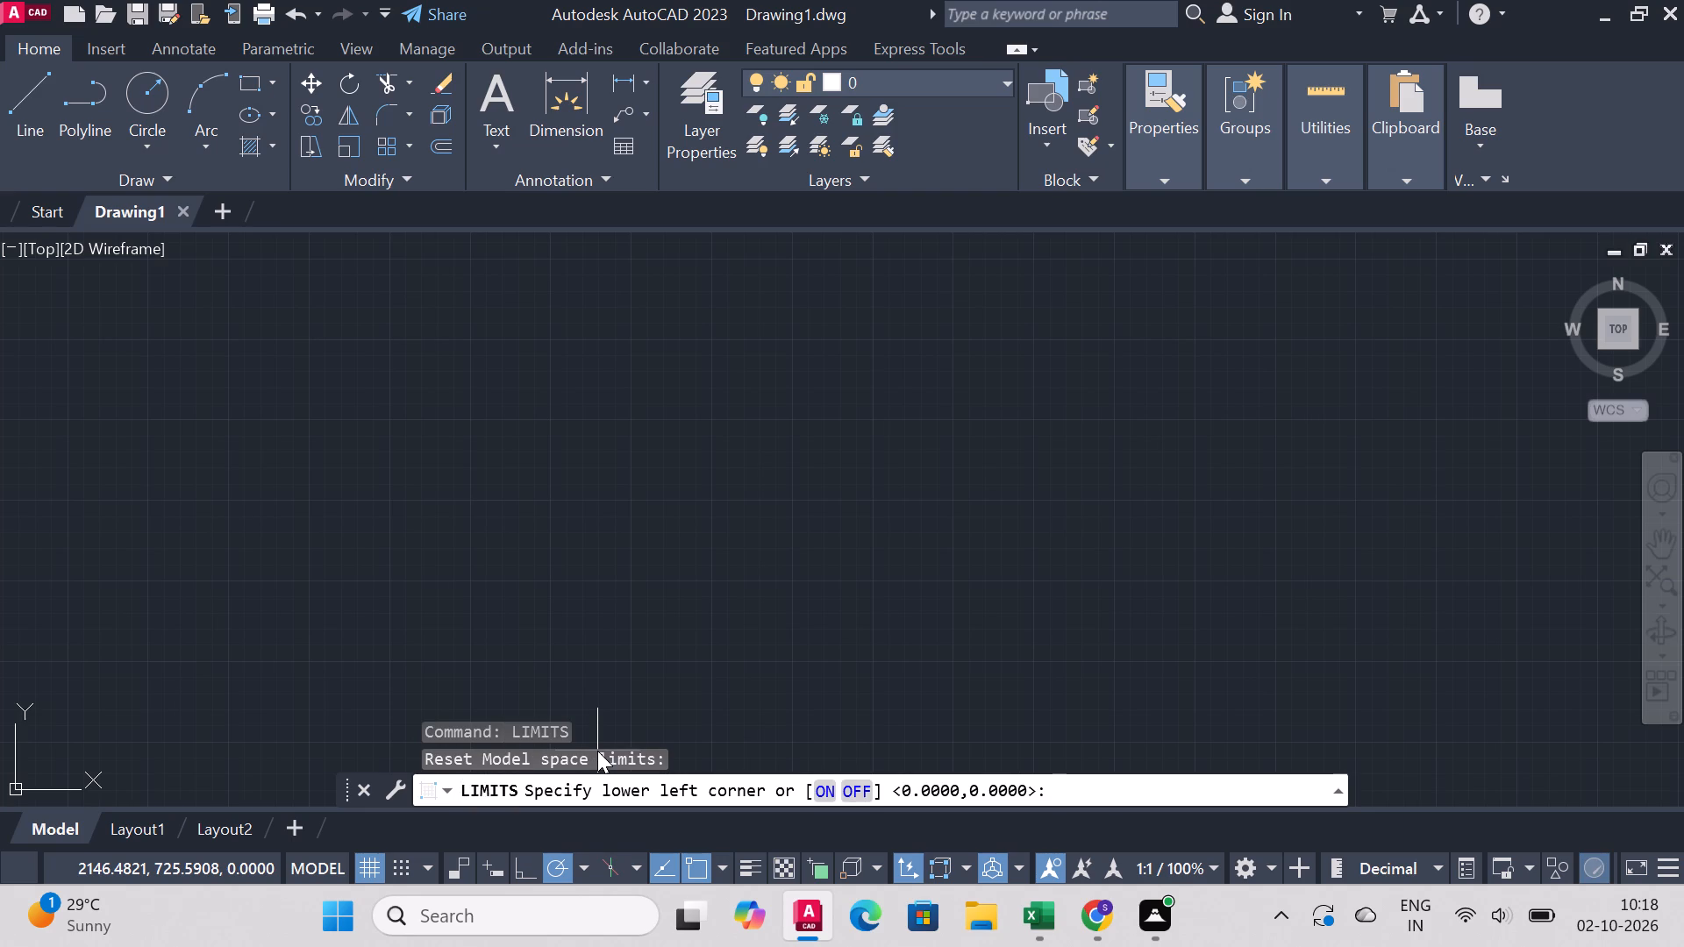
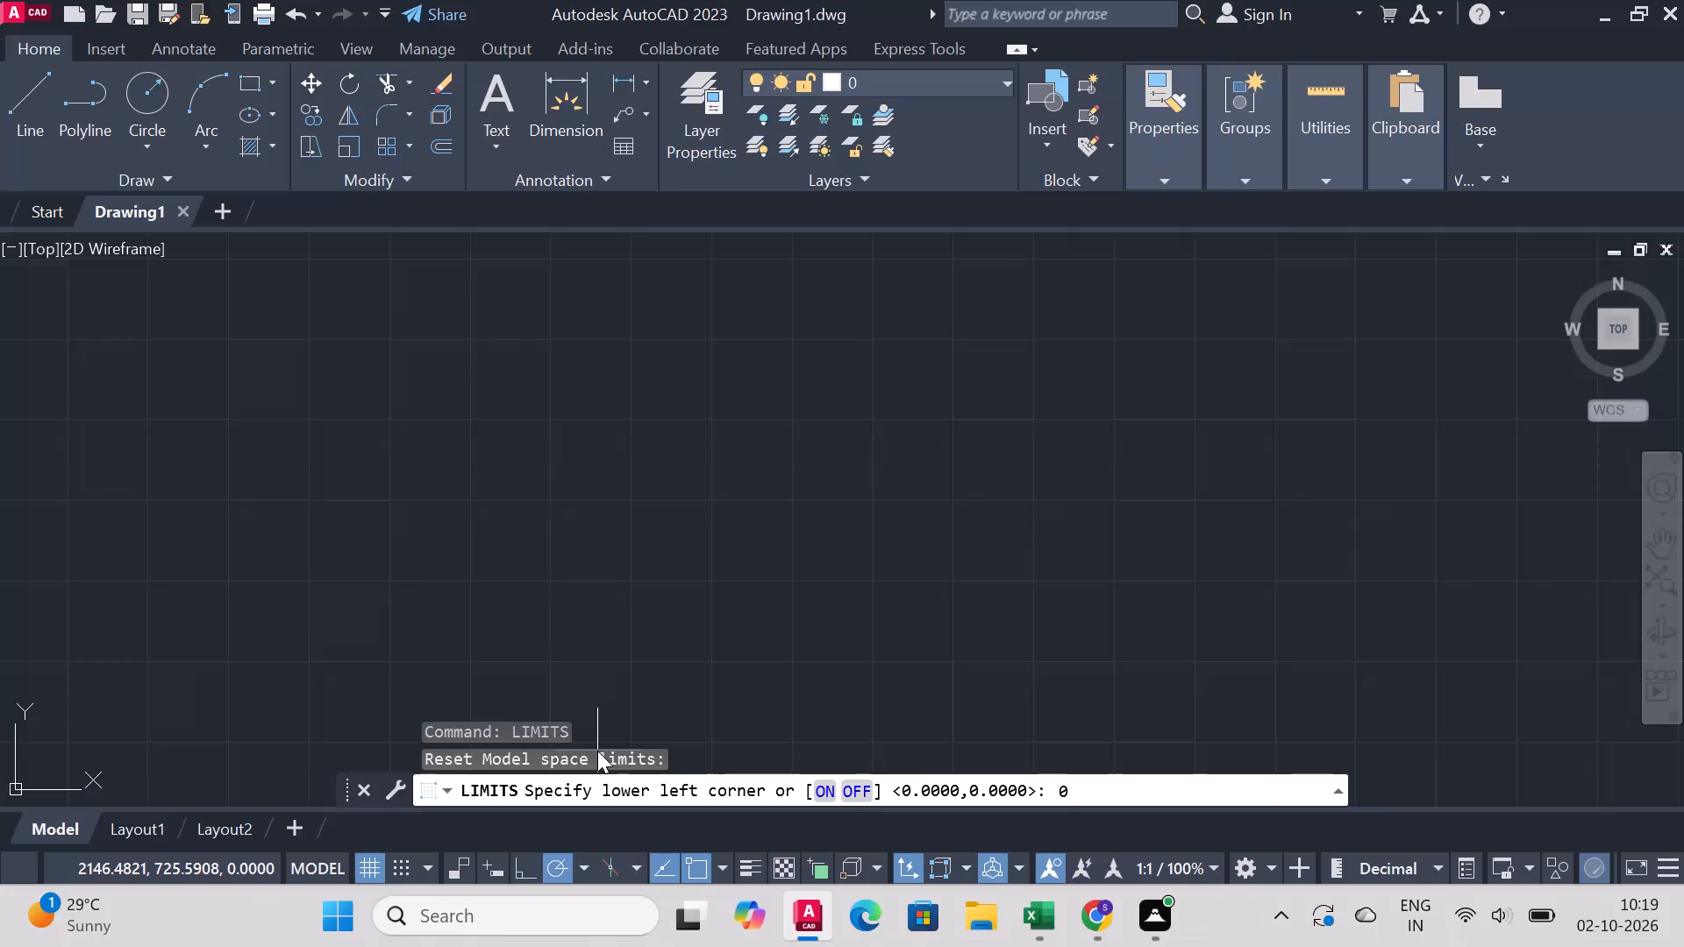
Set the model space limits from 0,0 to 100,100 and zoom to show all of the drawing area.
{"action": "type", "text": "0"}
{"action": "key", "text": "Return"}
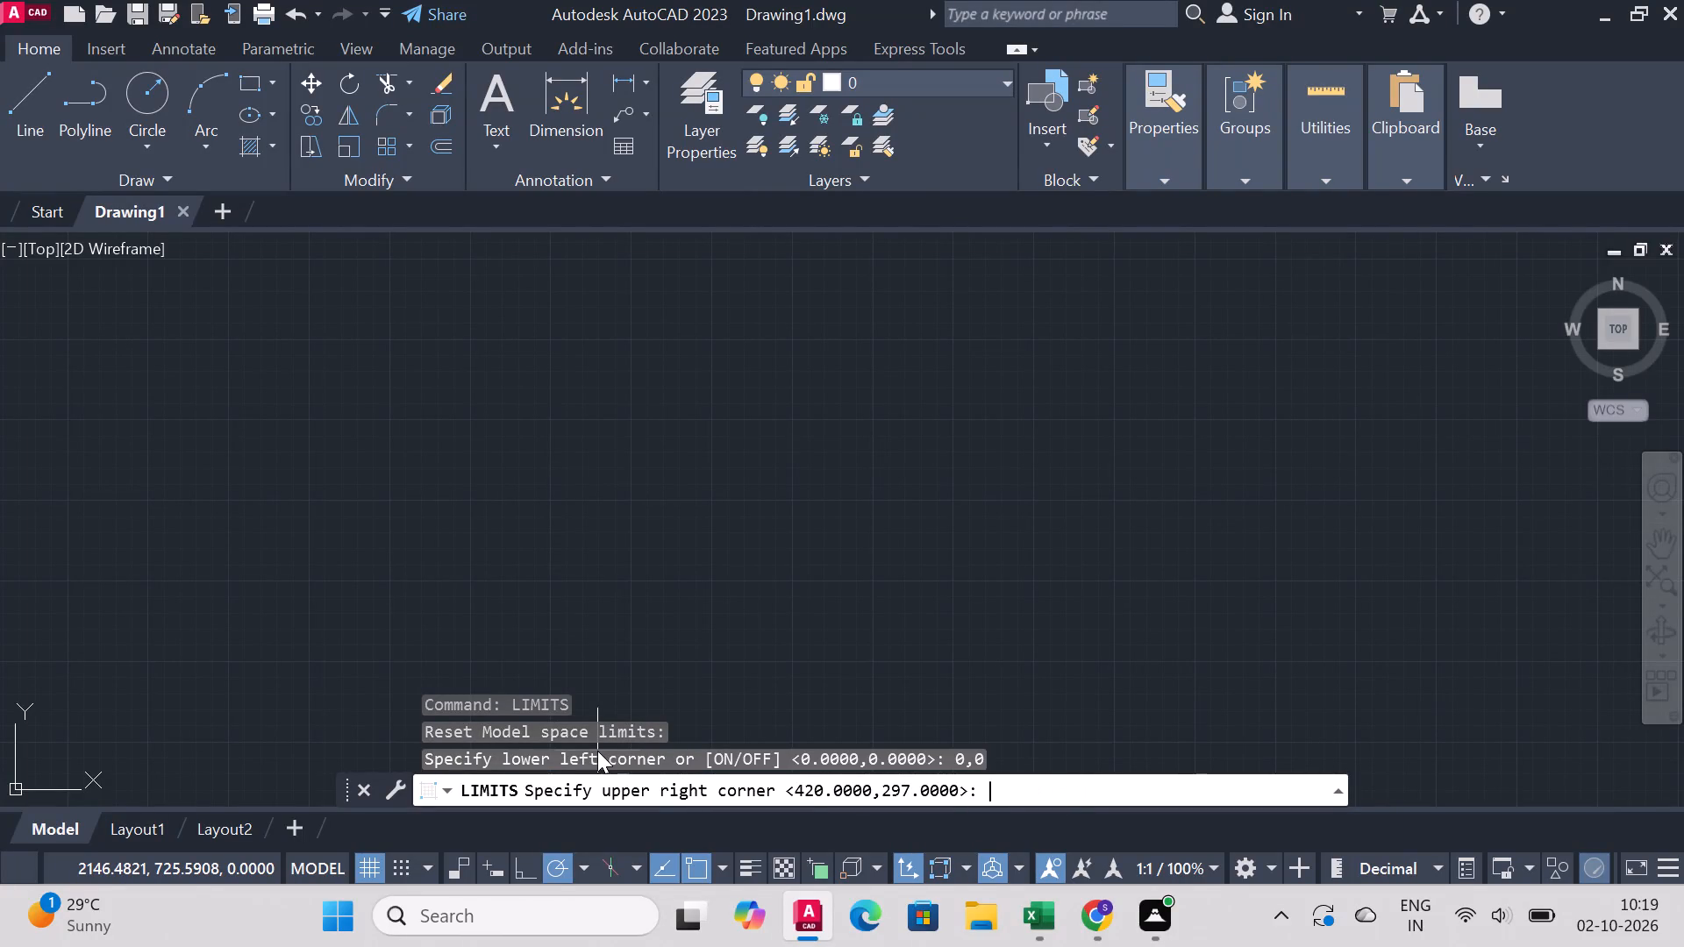
{"action": "type", "text": "100,100"}
{"action": "key", "text": "Return"}
{"action": "key", "text": "z"}
{"action": "key", "text": "Return"}
{"action": "key", "text": "a"}
{"action": "key", "text": "Return"}
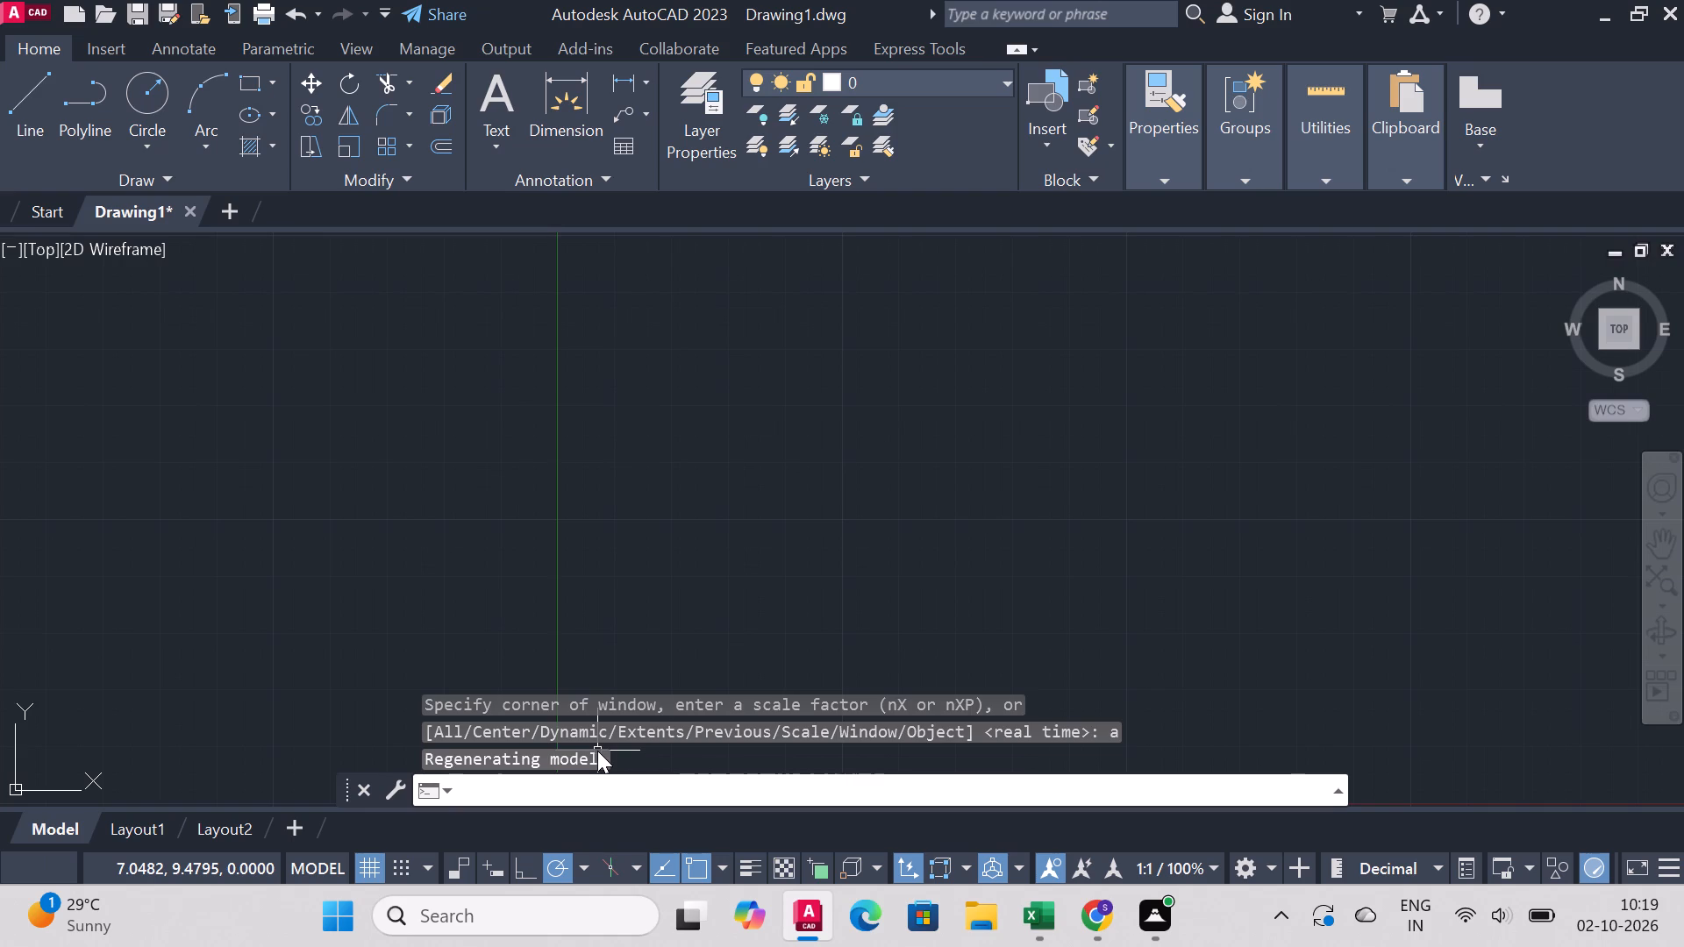
Modify the ISO-25 dimension style to text height 5 and arrow size 3, and set it as current.
{"action": "key", "text": "d"}
{"action": "key", "text": "Return"}
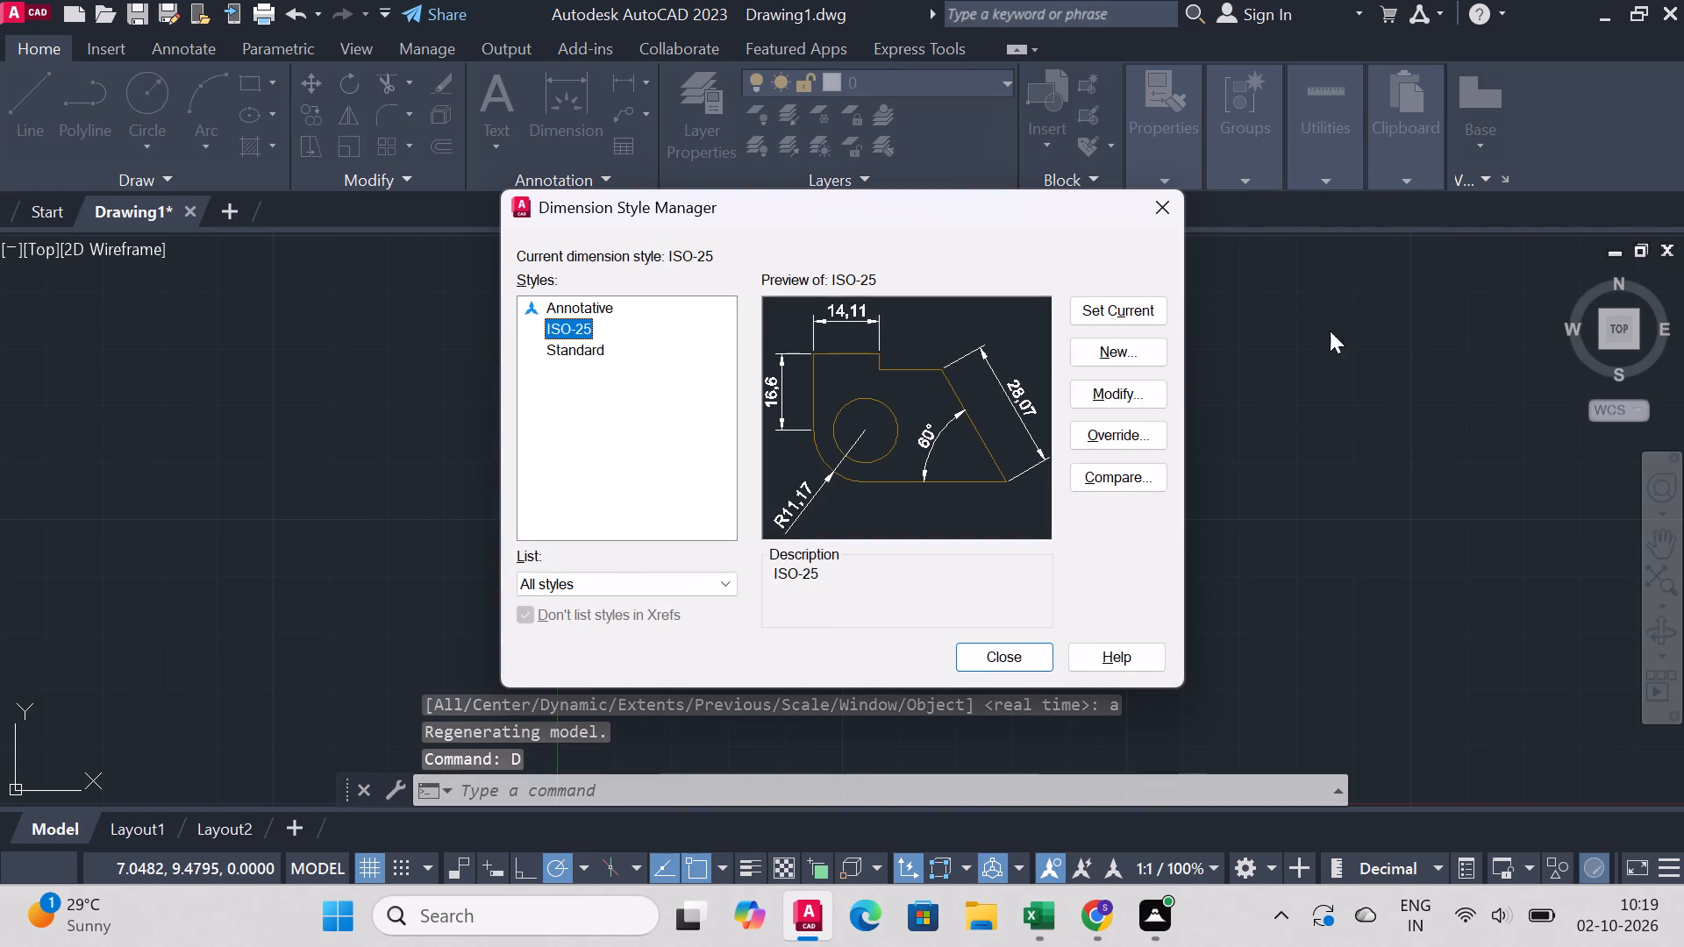
{"action": "left_click", "coordinate": [1119, 389]}
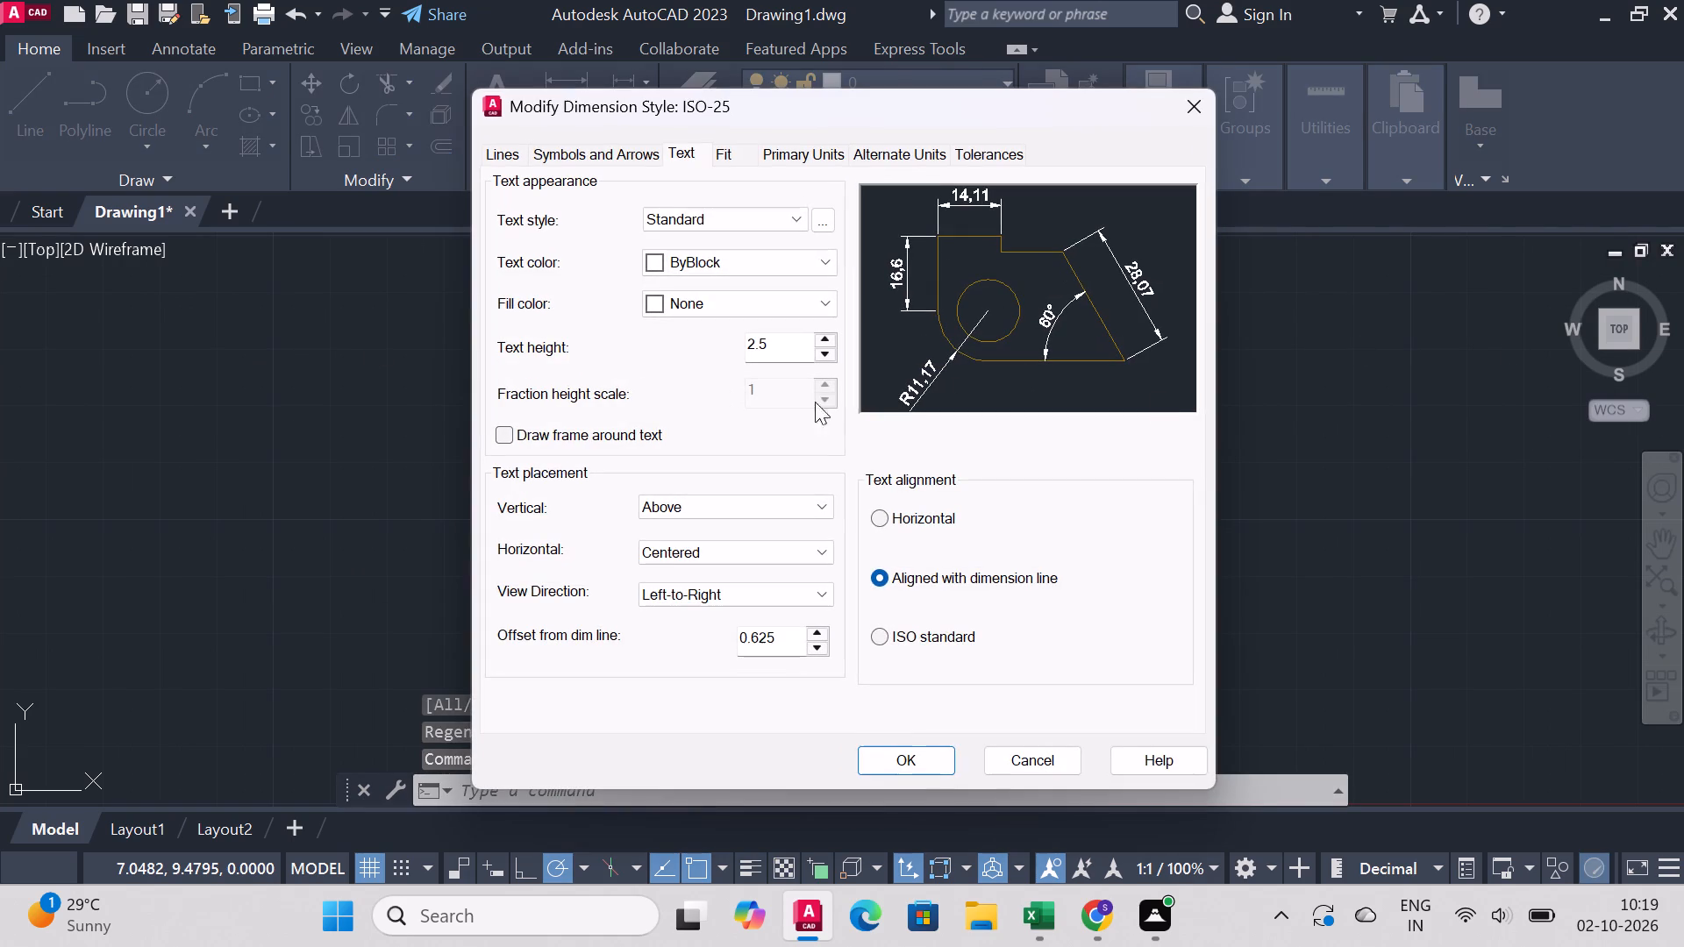
{"action": "left_click_drag", "start_coordinate": [776, 348], "coordinate": [322, 404]}
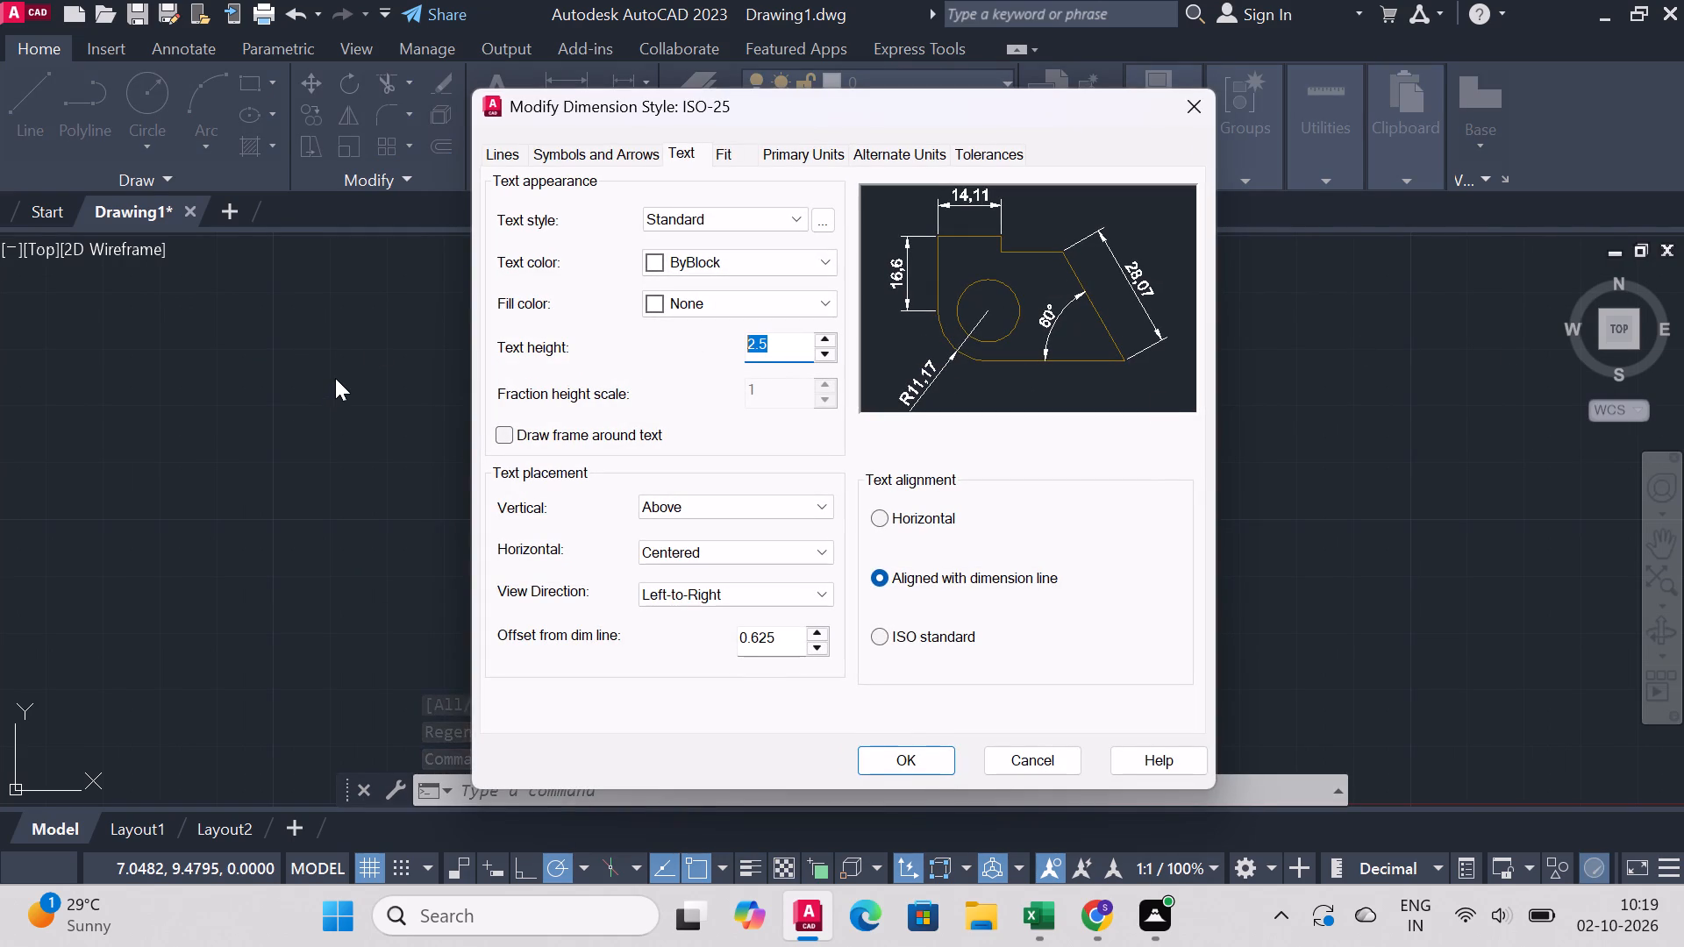
{"action": "key", "text": "5"}
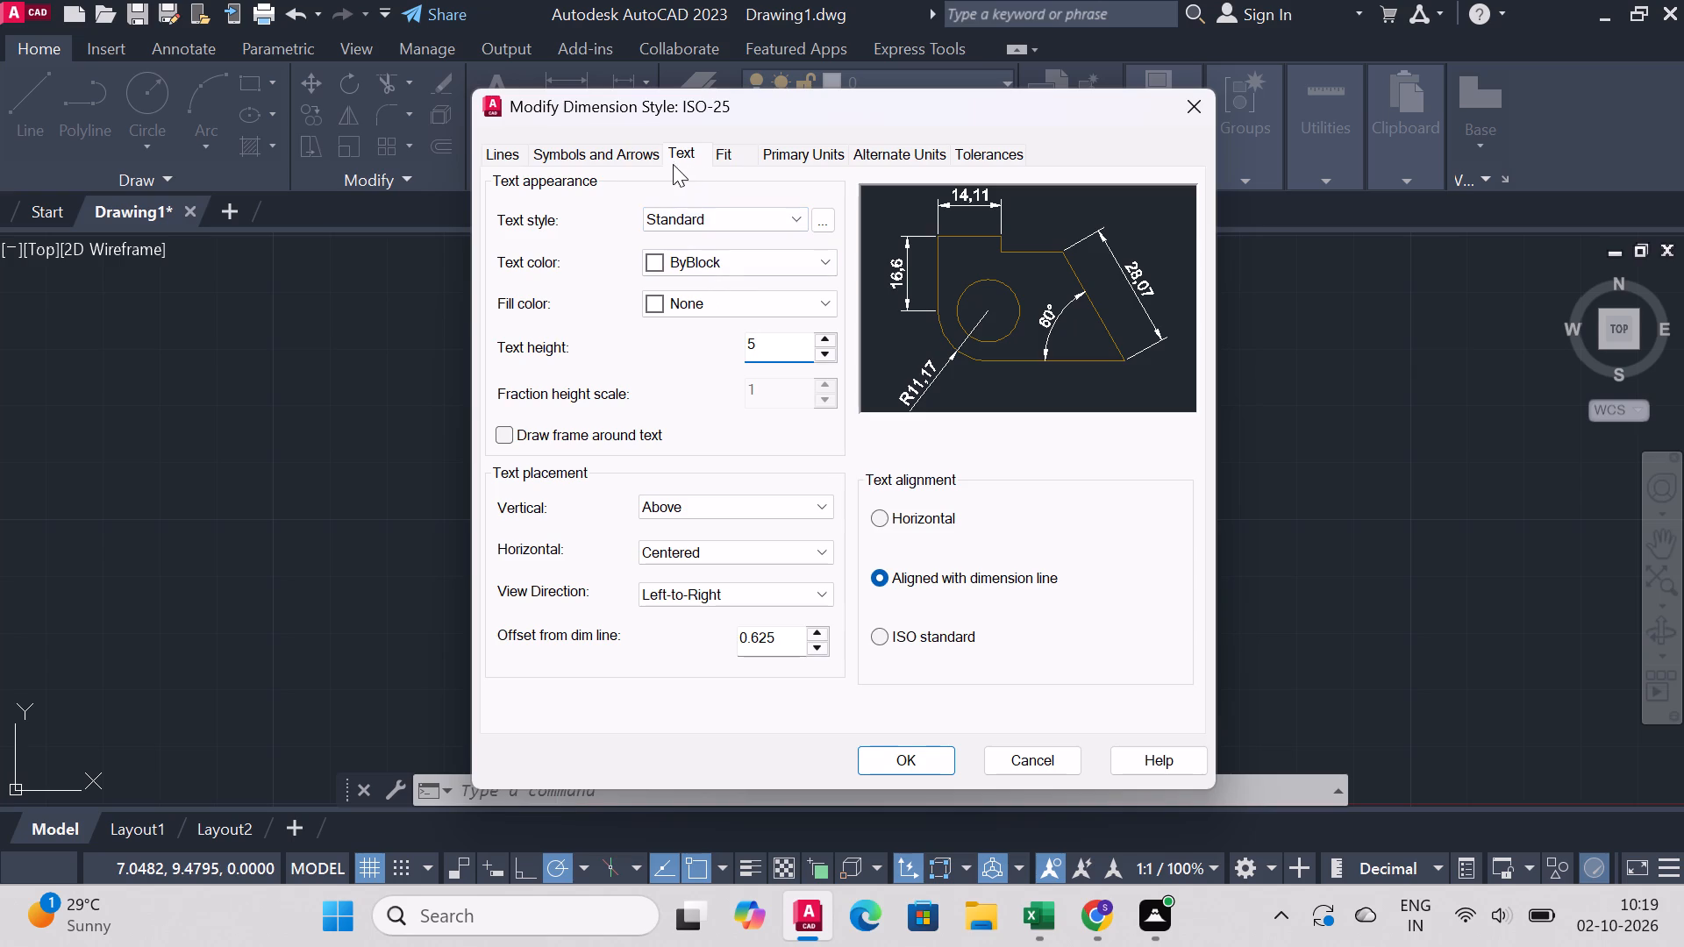
{"action": "left_click", "coordinate": [619, 148]}
{"action": "left_click_drag", "start_coordinate": [557, 419], "coordinate": [142, 452]}
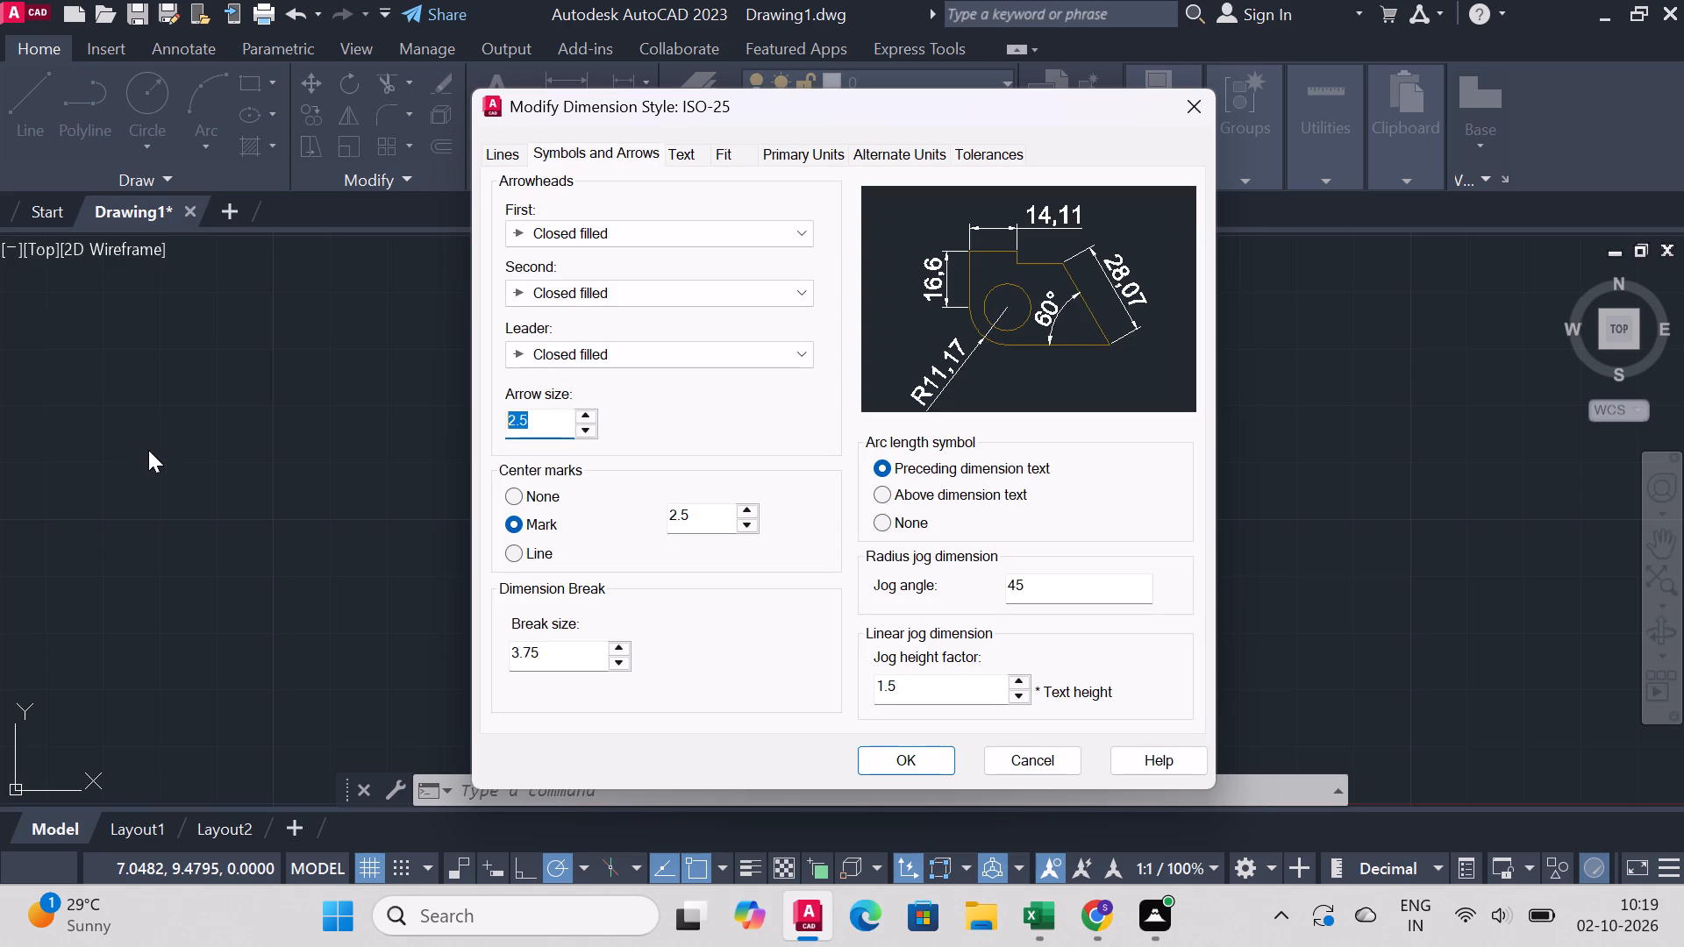
{"action": "key", "text": "3"}
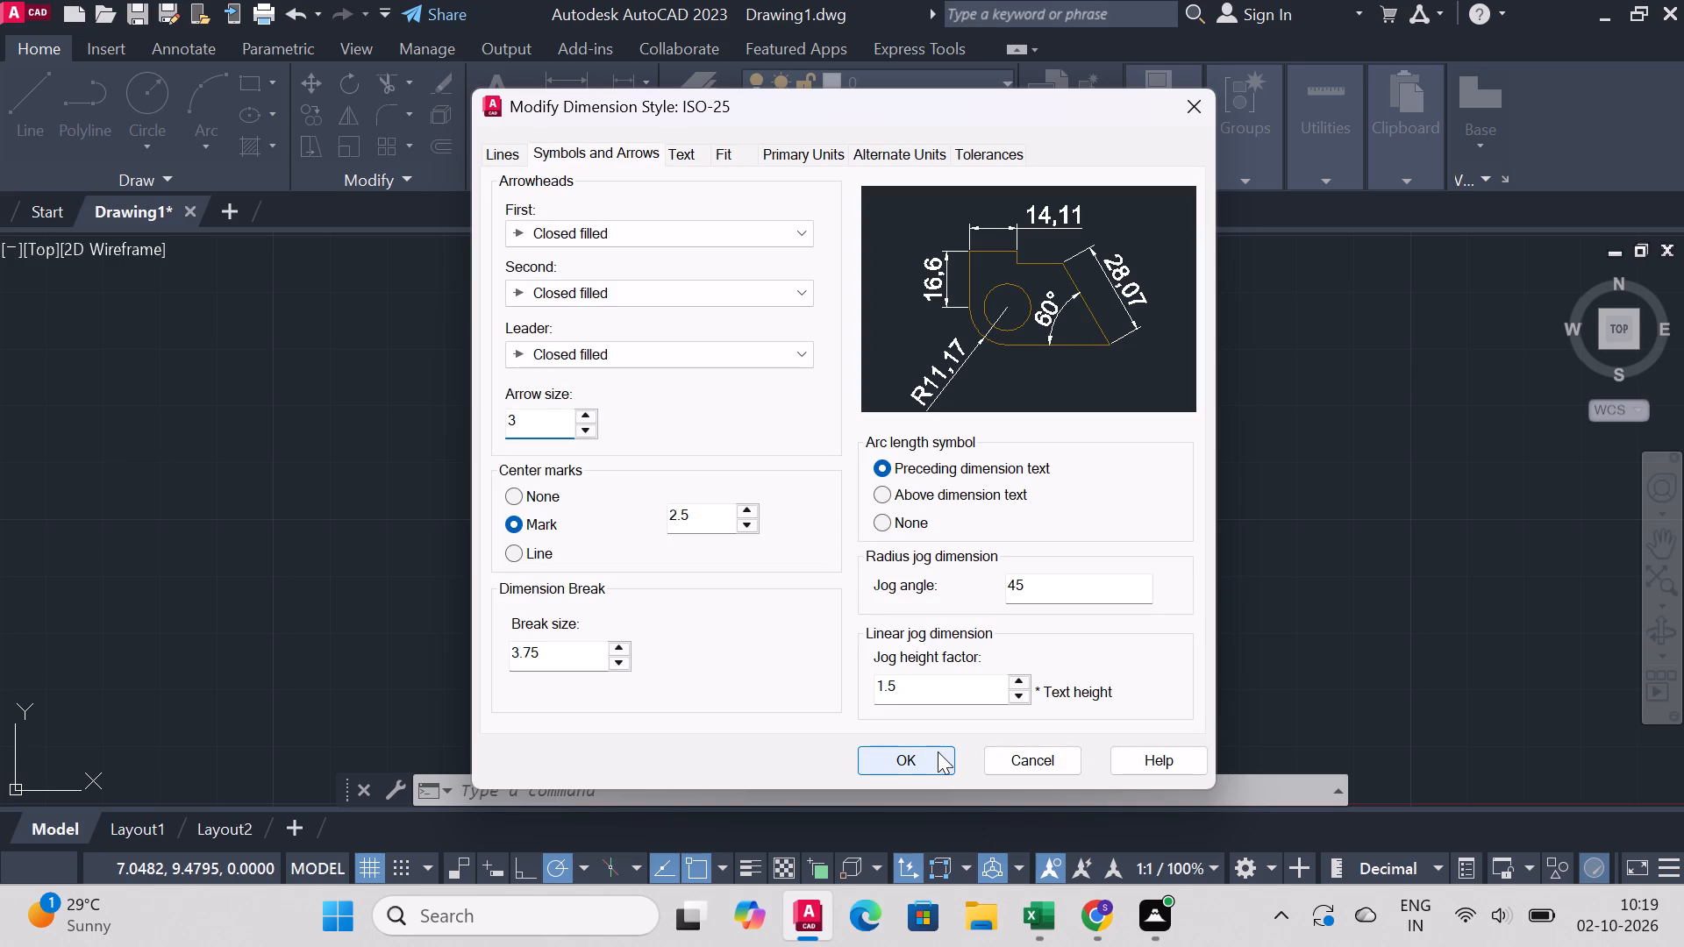
{"action": "left_click", "coordinate": [937, 753]}
{"action": "left_click", "coordinate": [1106, 310]}
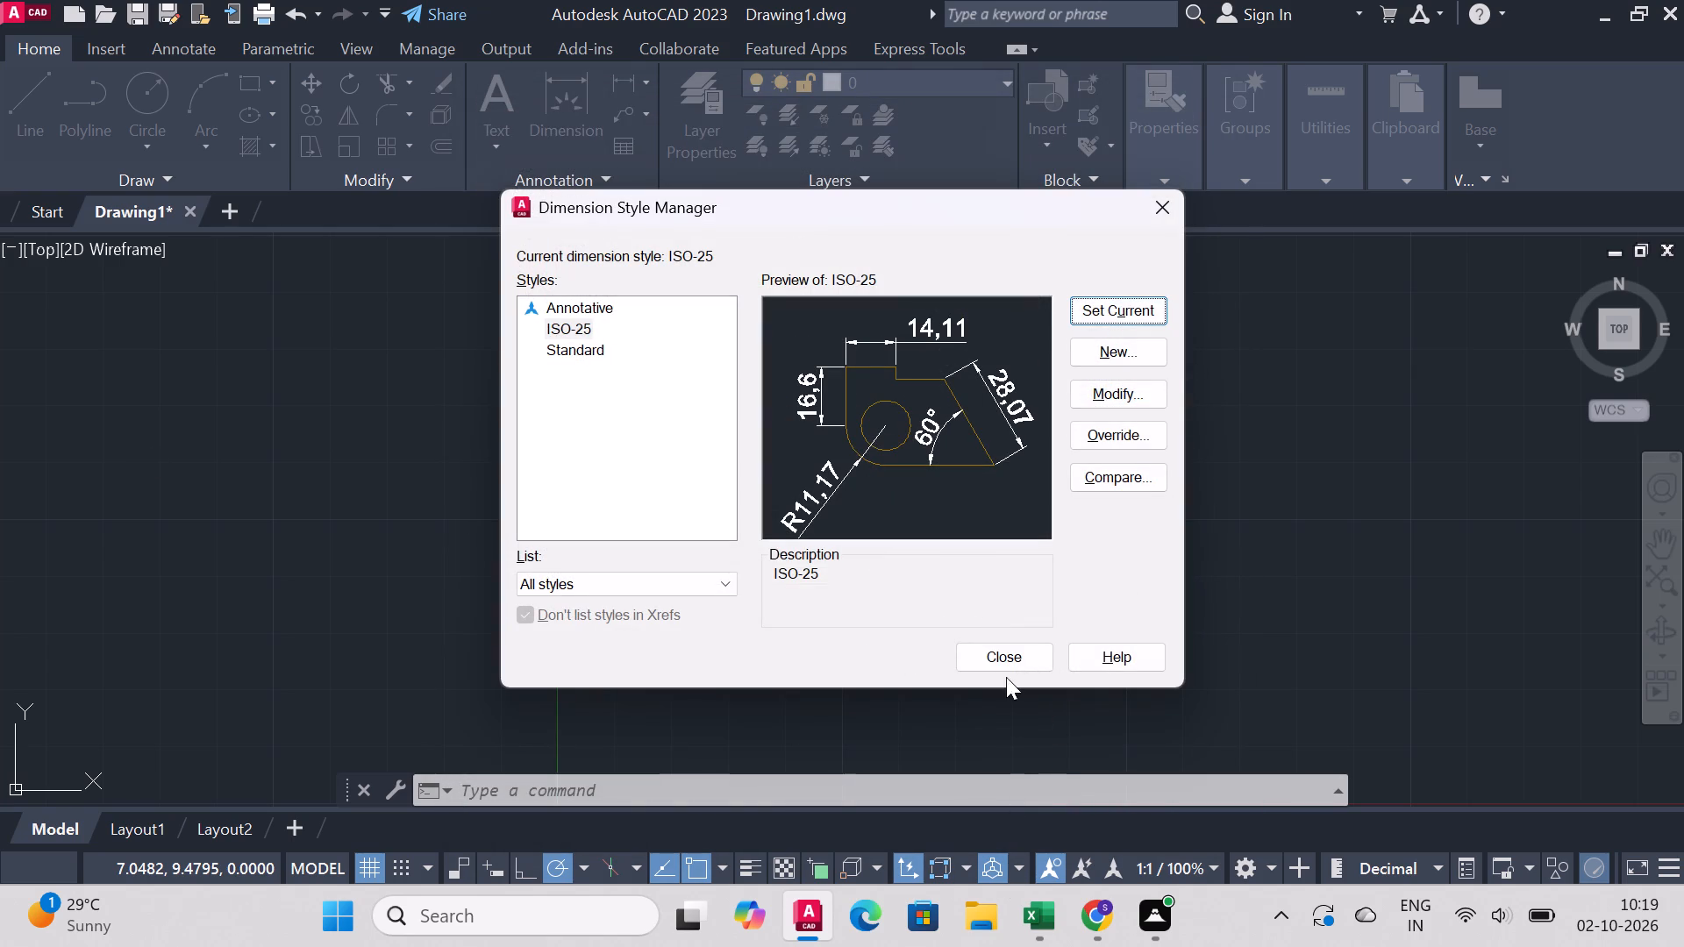
{"action": "left_click", "coordinate": [1006, 653]}
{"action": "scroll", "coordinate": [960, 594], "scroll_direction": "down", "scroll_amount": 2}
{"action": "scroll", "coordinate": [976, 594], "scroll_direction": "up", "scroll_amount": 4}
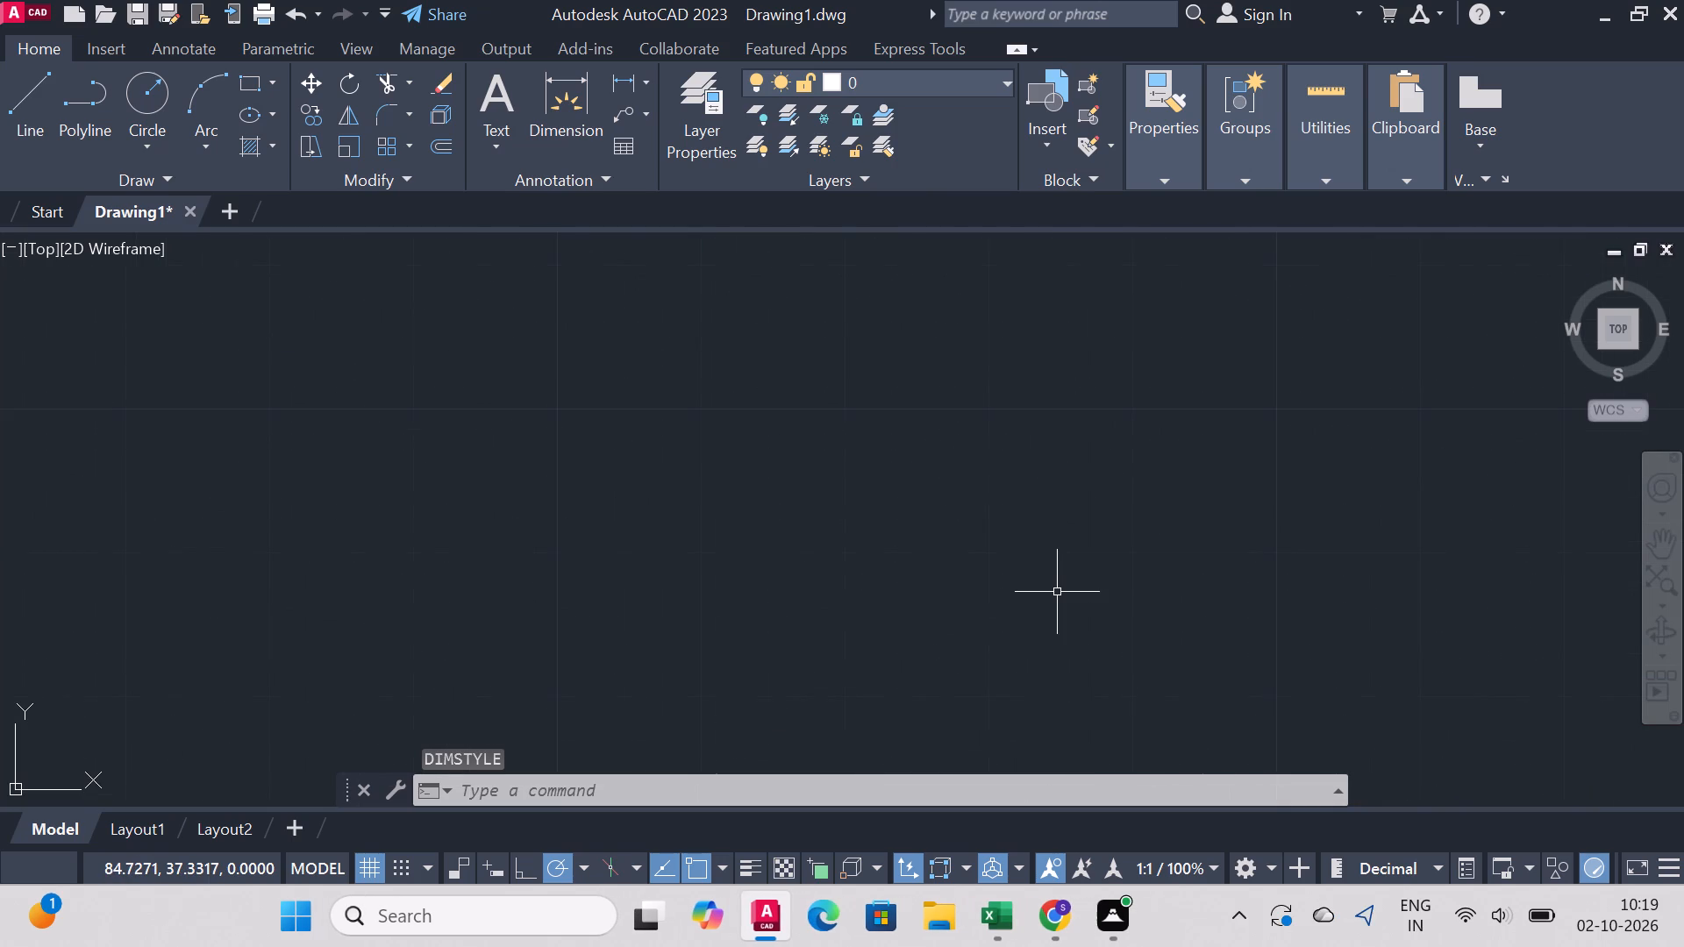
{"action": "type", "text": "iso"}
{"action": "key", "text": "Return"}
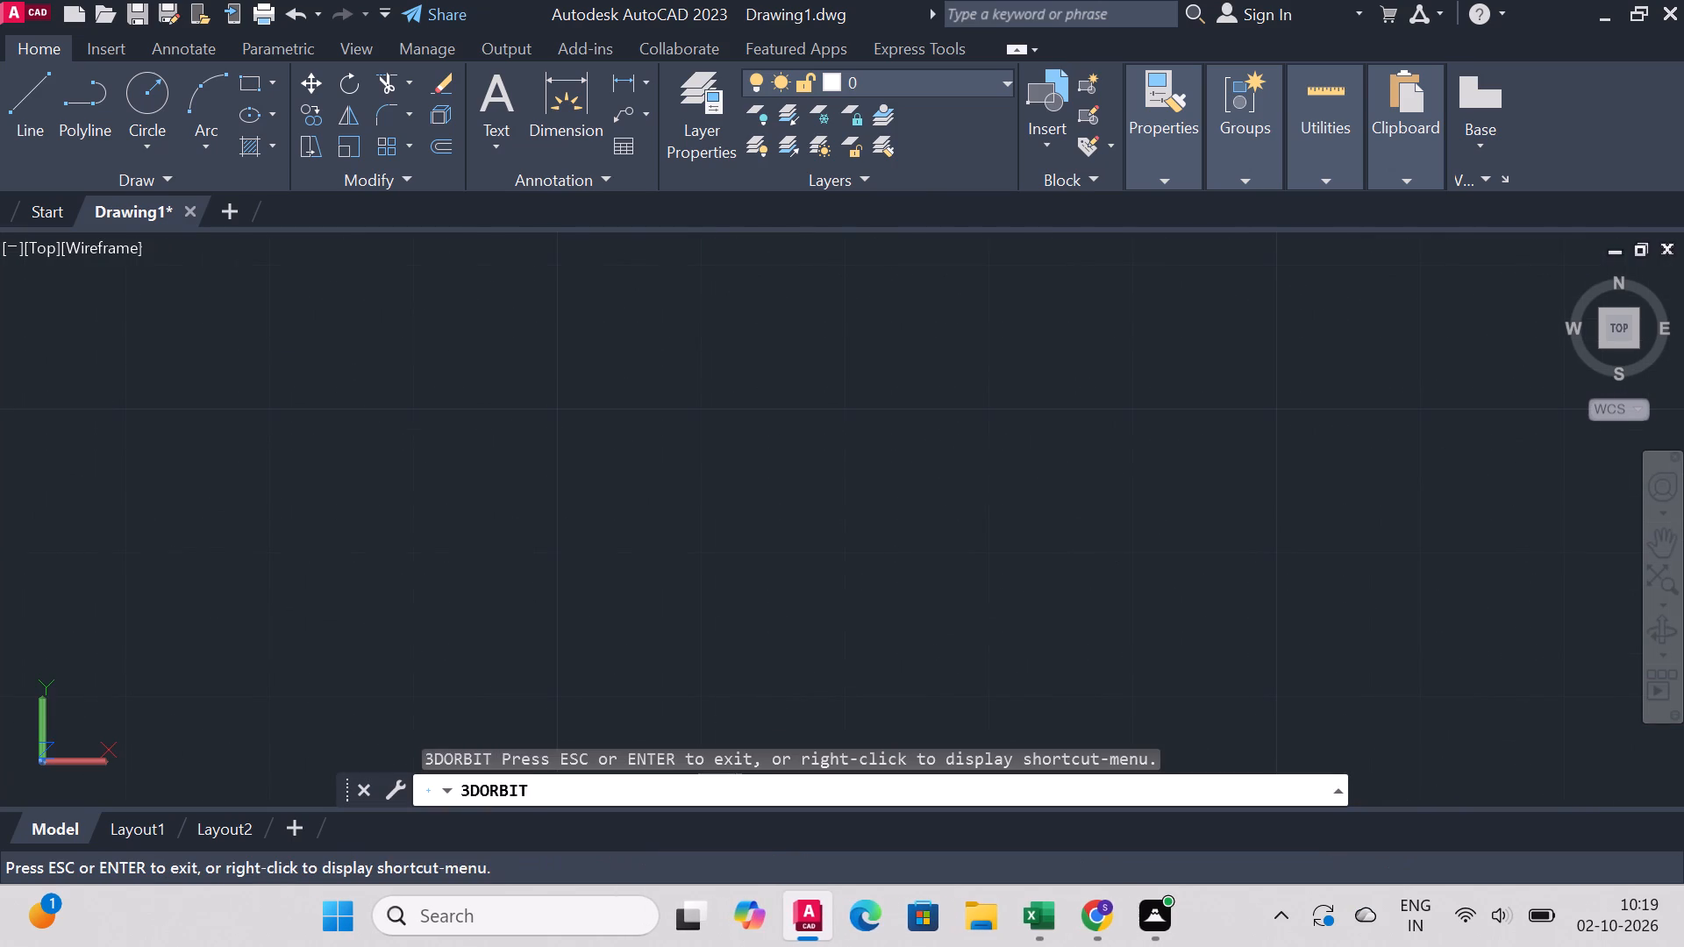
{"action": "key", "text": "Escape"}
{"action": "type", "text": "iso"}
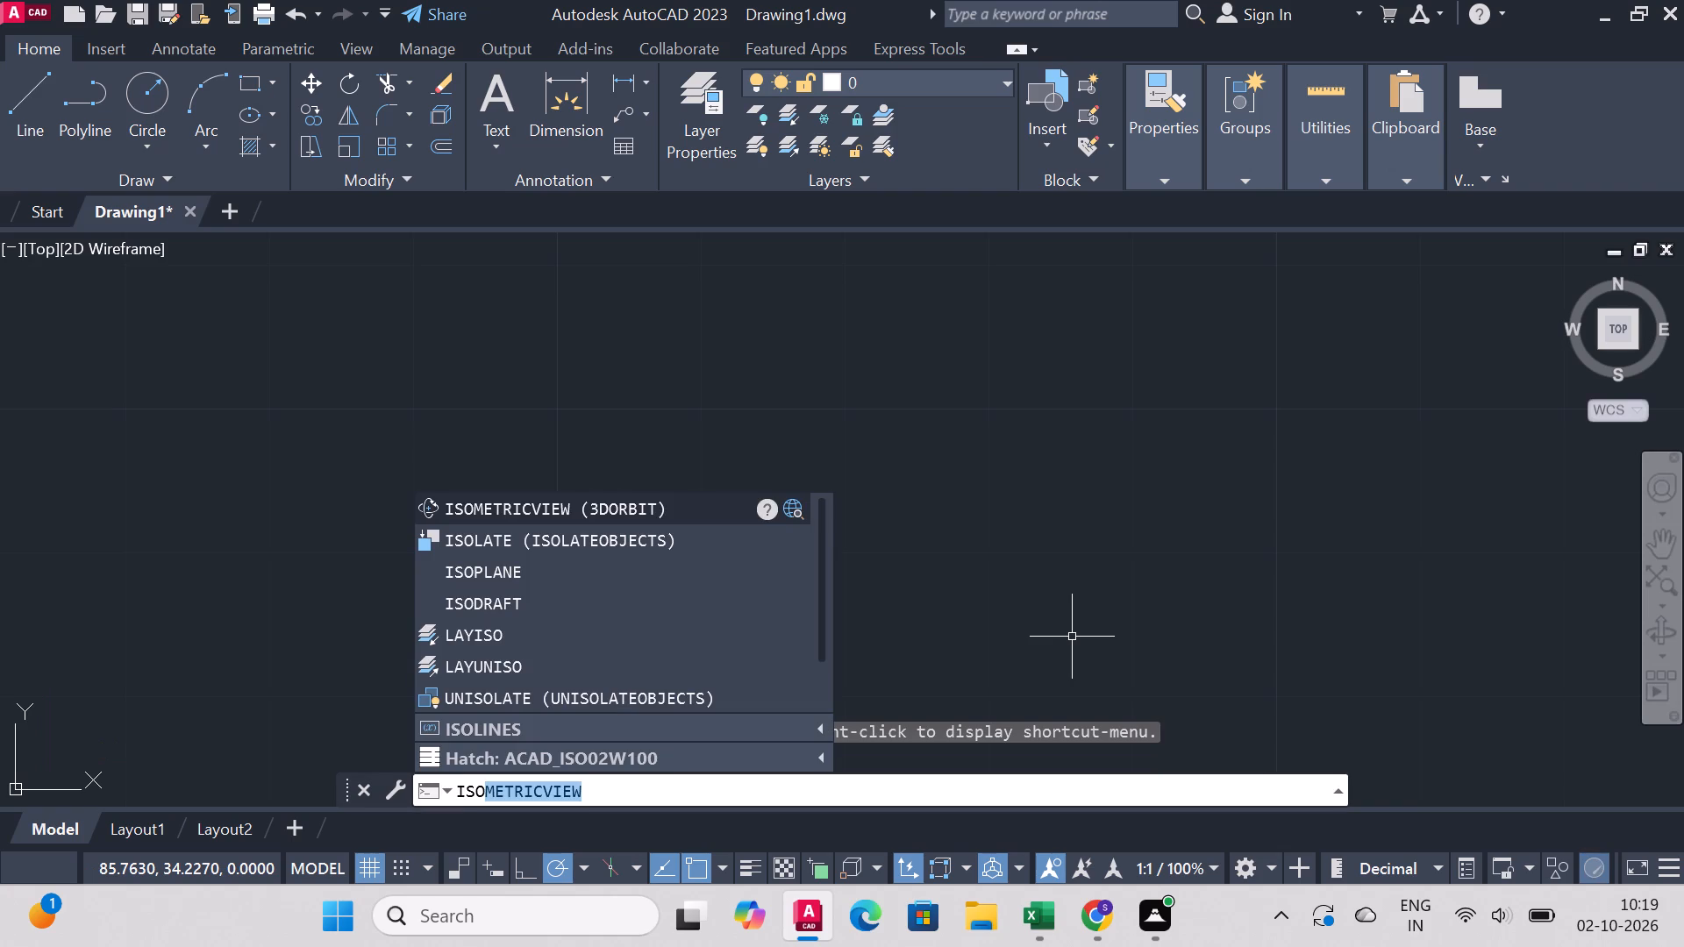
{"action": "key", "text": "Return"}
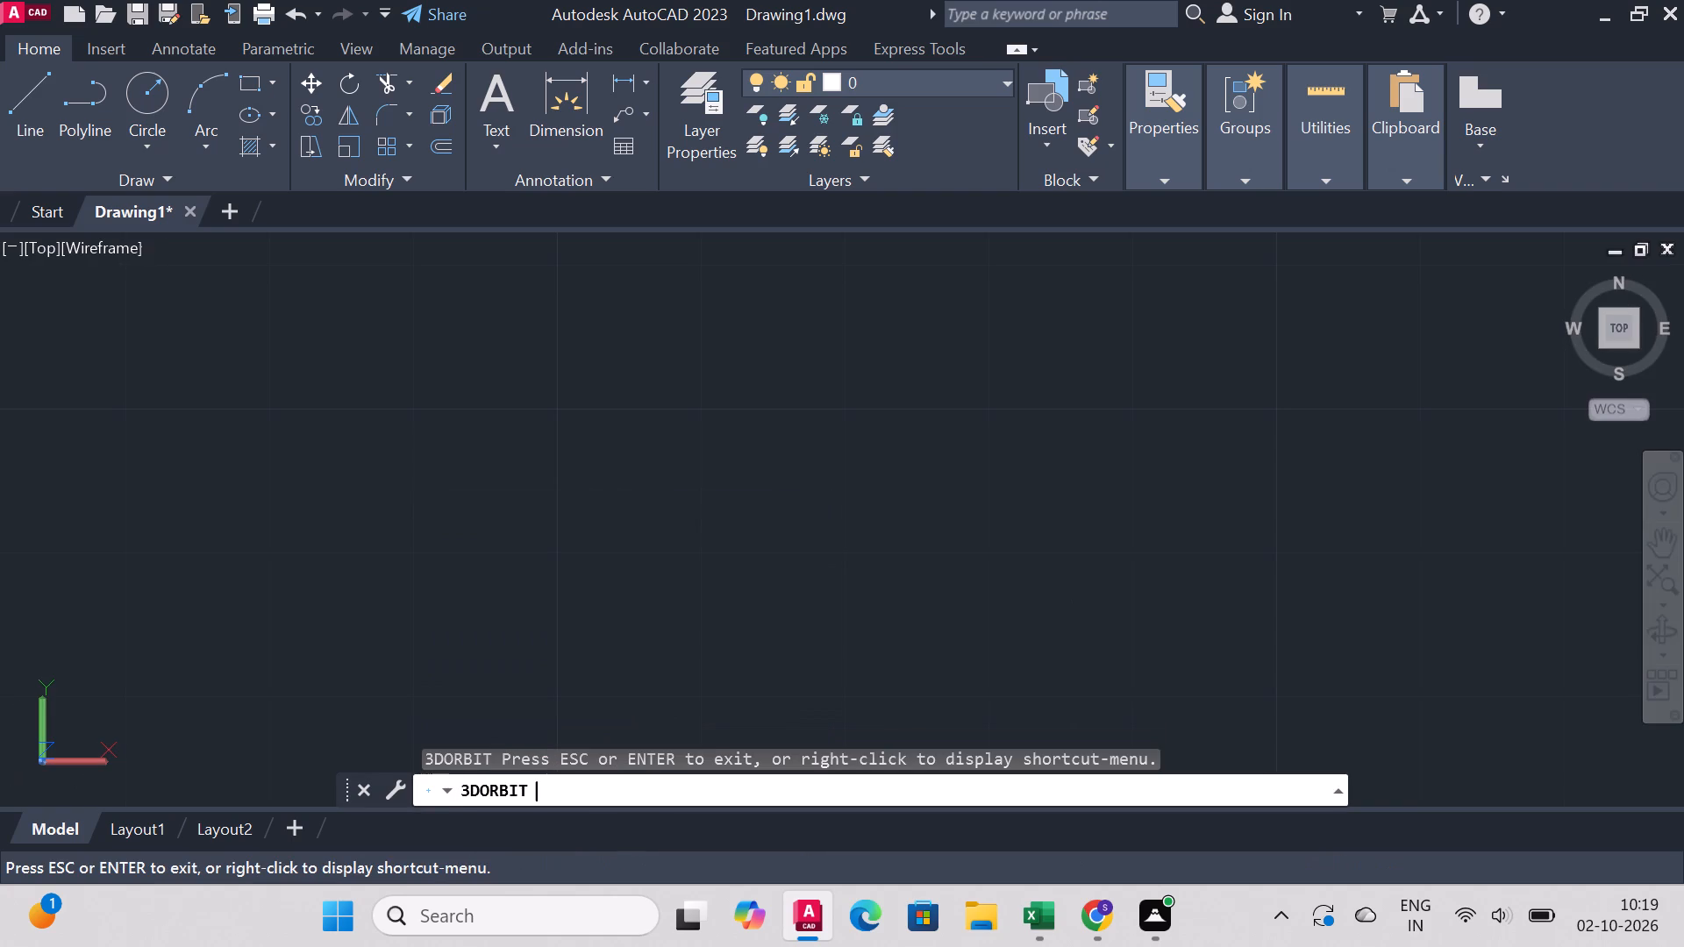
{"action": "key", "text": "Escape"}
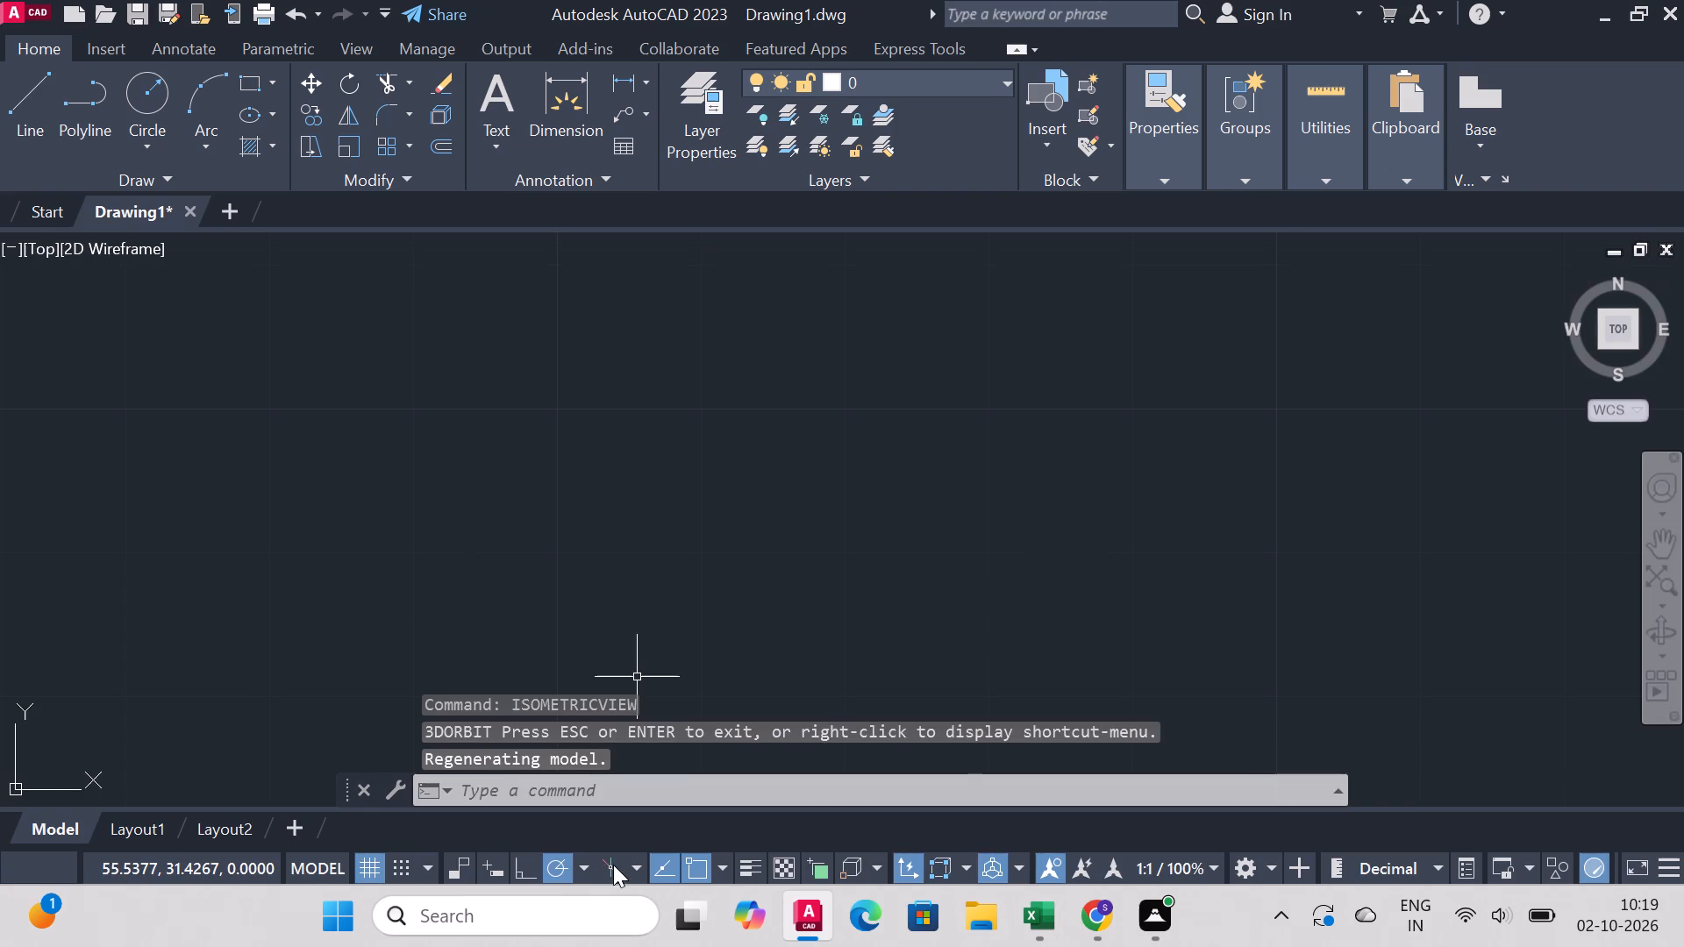
Turn on isometric drafting in the left isoplane.
{"action": "left_click", "coordinate": [613, 865]}
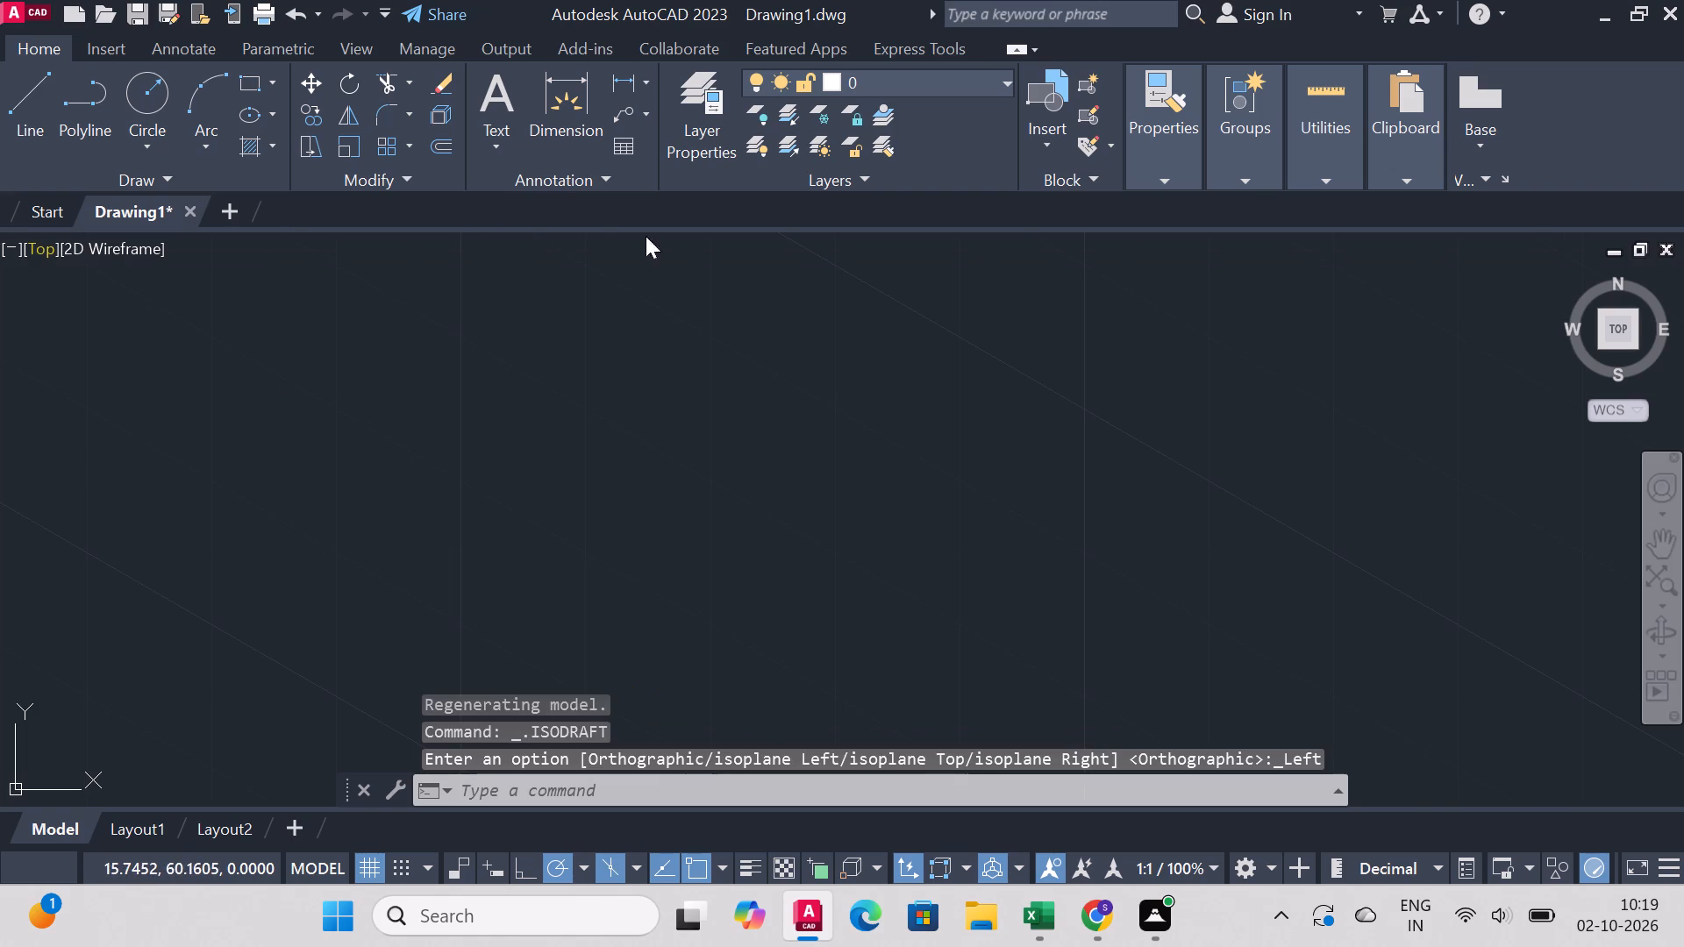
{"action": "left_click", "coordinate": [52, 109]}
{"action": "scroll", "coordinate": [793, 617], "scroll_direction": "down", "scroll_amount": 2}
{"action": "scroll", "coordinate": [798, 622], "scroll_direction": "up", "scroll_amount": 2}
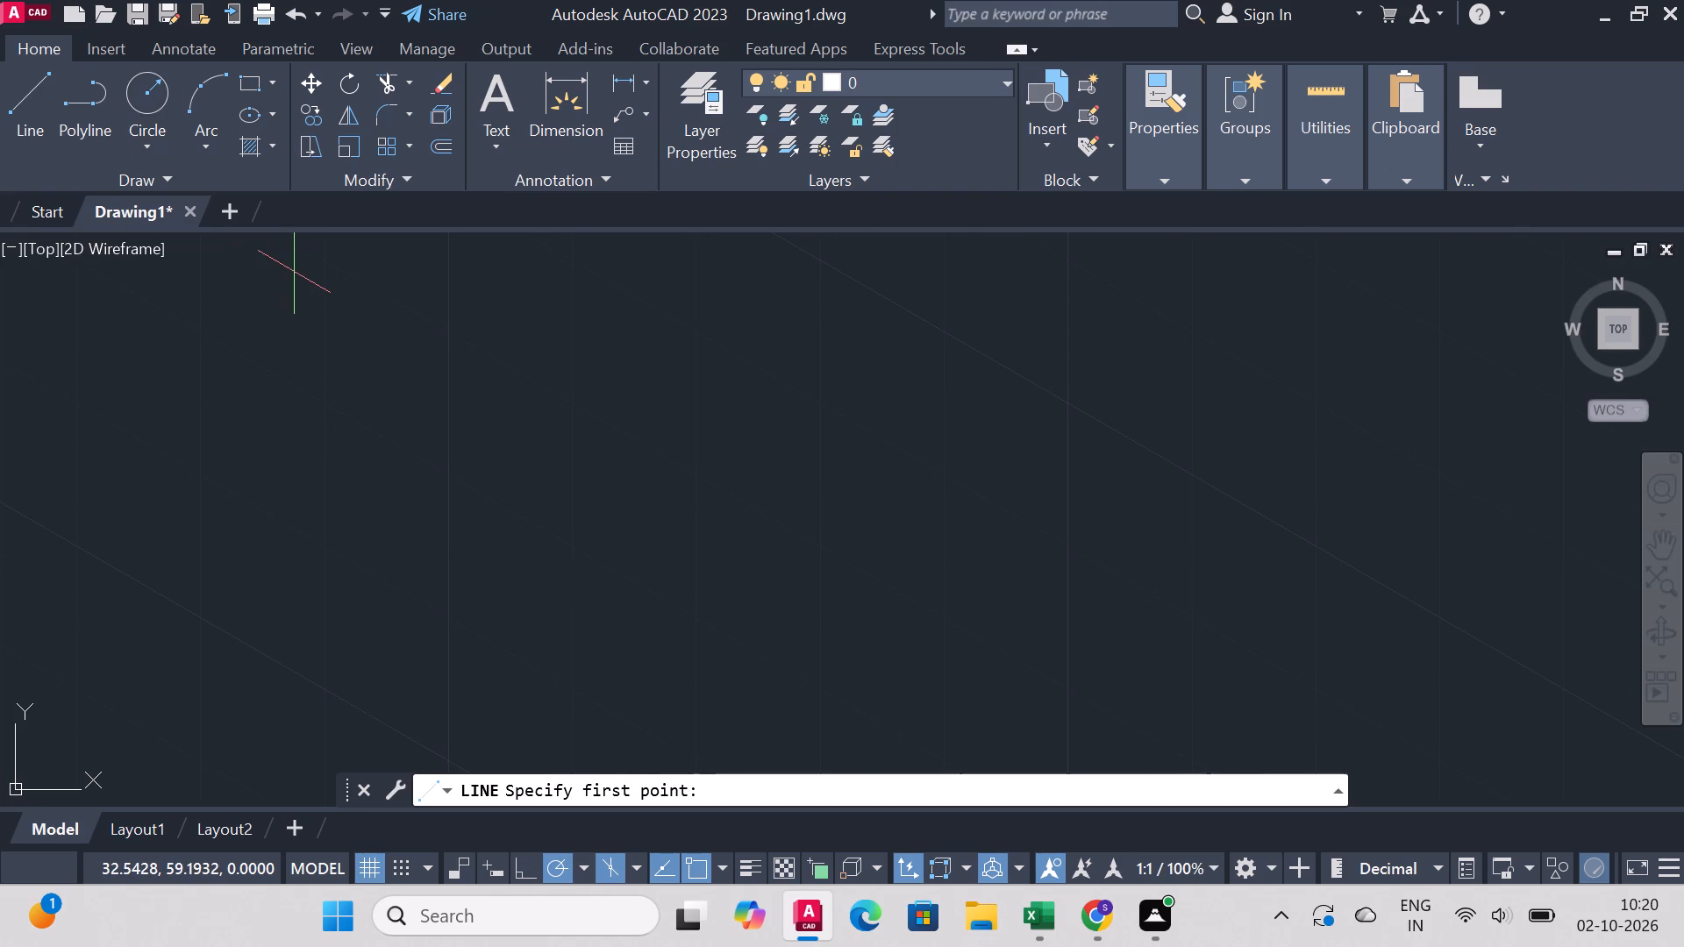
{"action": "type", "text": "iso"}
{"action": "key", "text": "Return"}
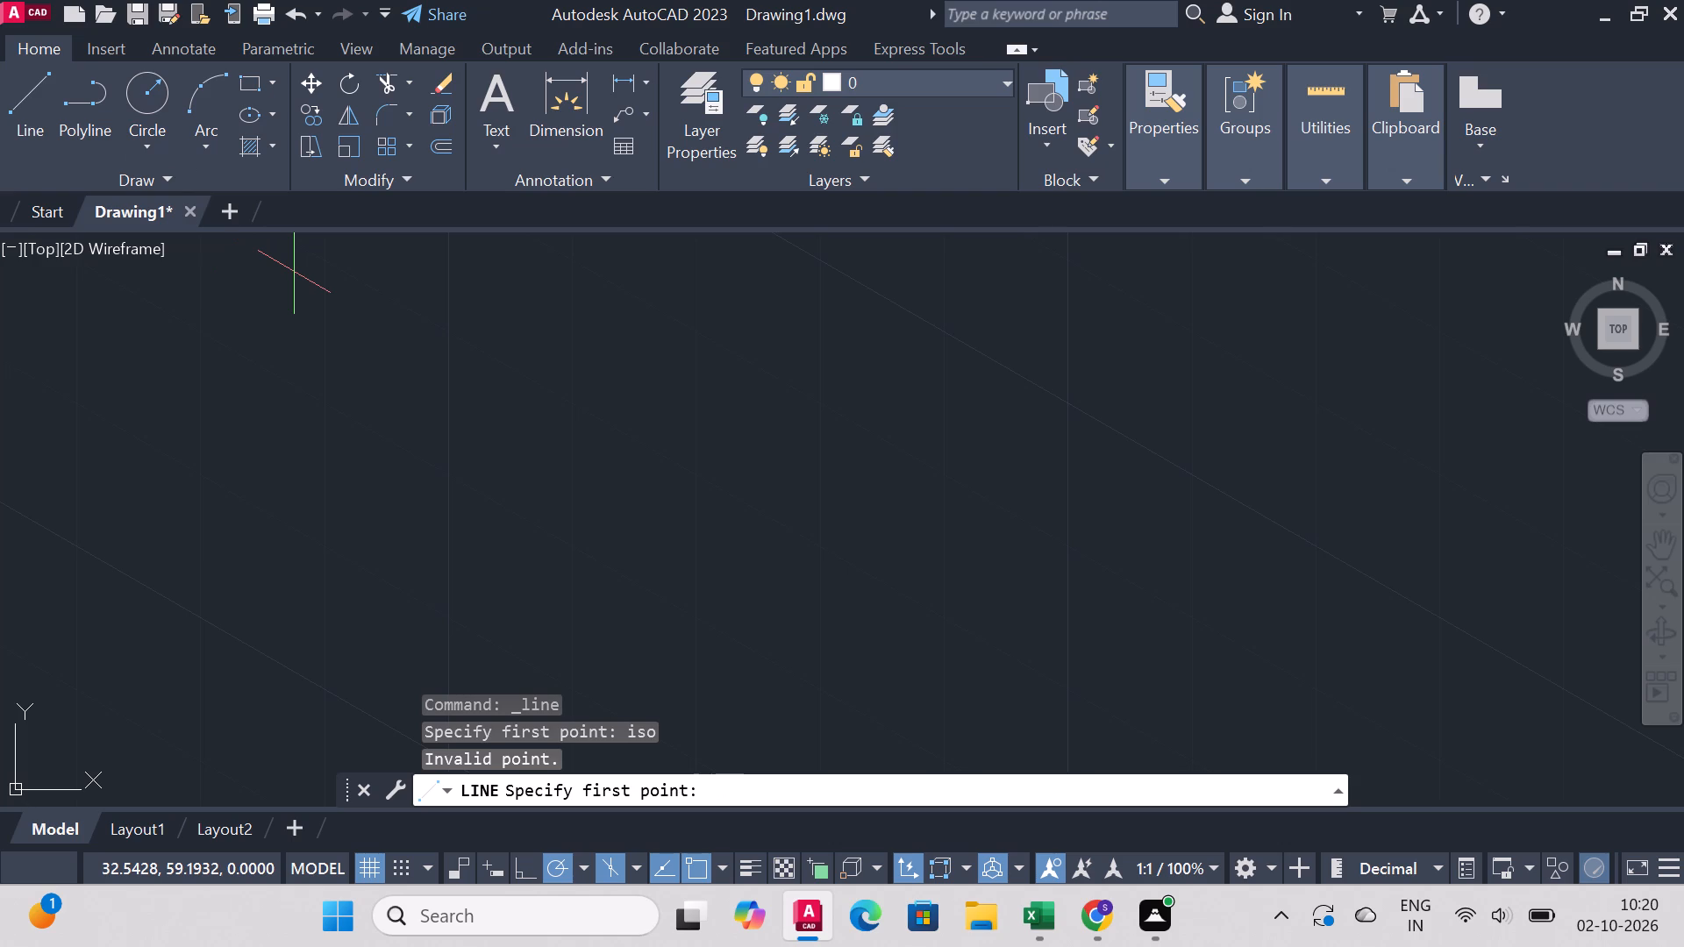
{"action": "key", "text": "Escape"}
Draw a 15 mm diameter isocircle in the right isoplane with the Ellipse command, in the open drawing area.
{"action": "type", "text": "el"}
{"action": "key", "text": "Return"}
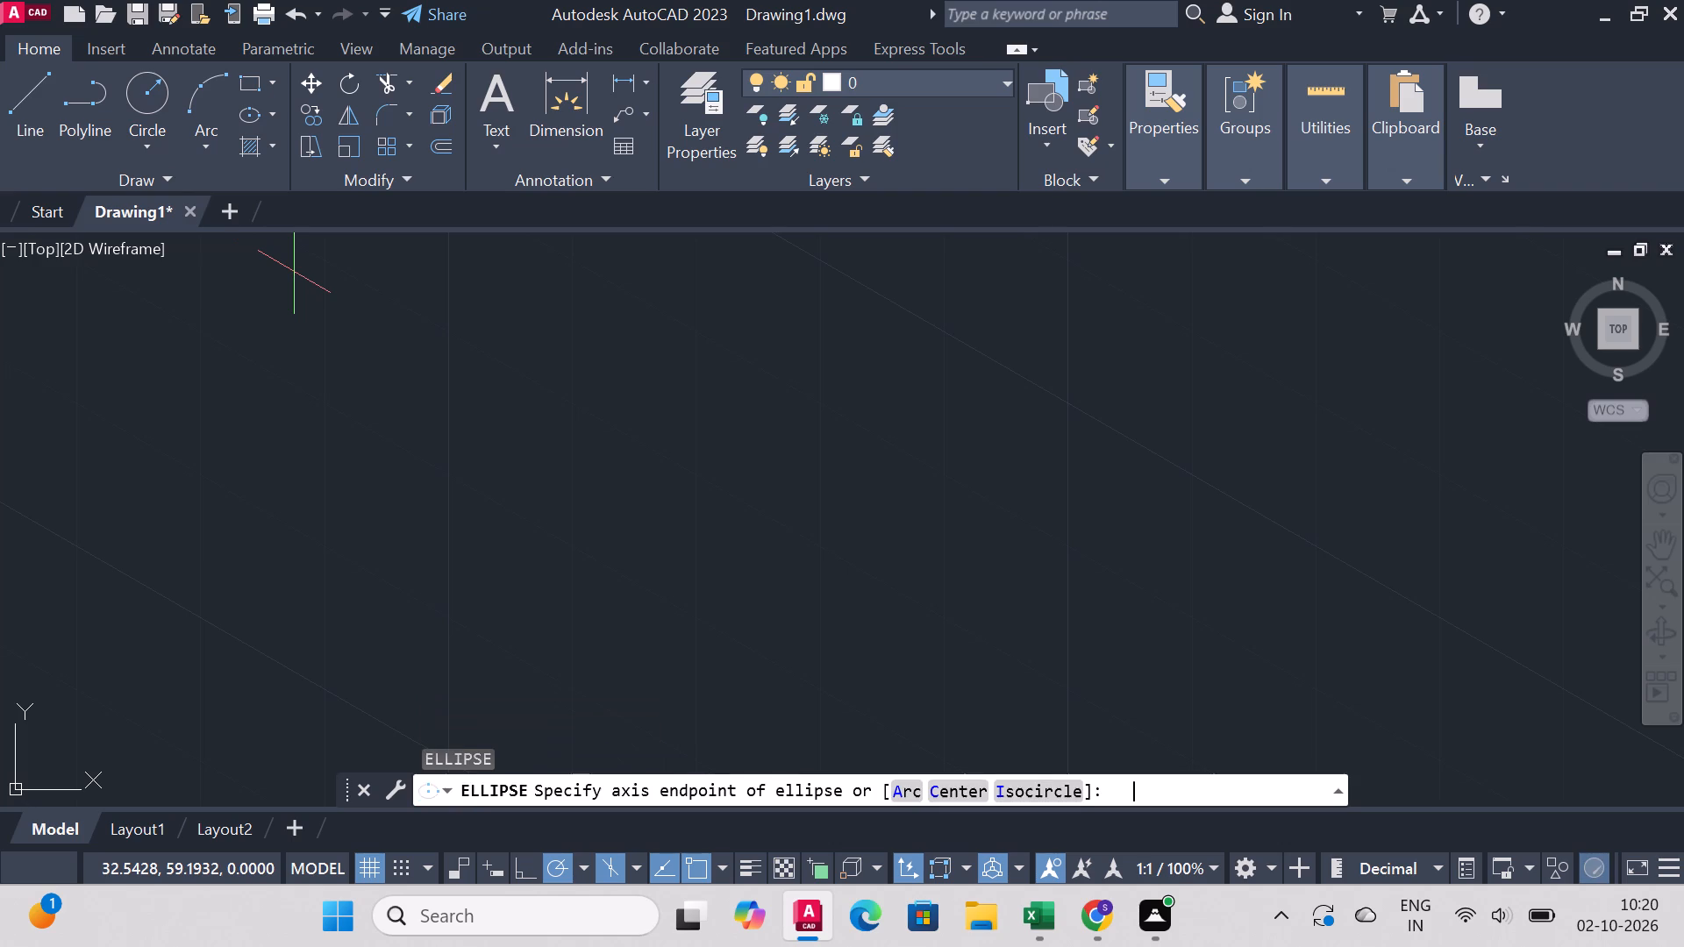
{"action": "type", "text": "iso"}
{"action": "key", "text": "Return"}
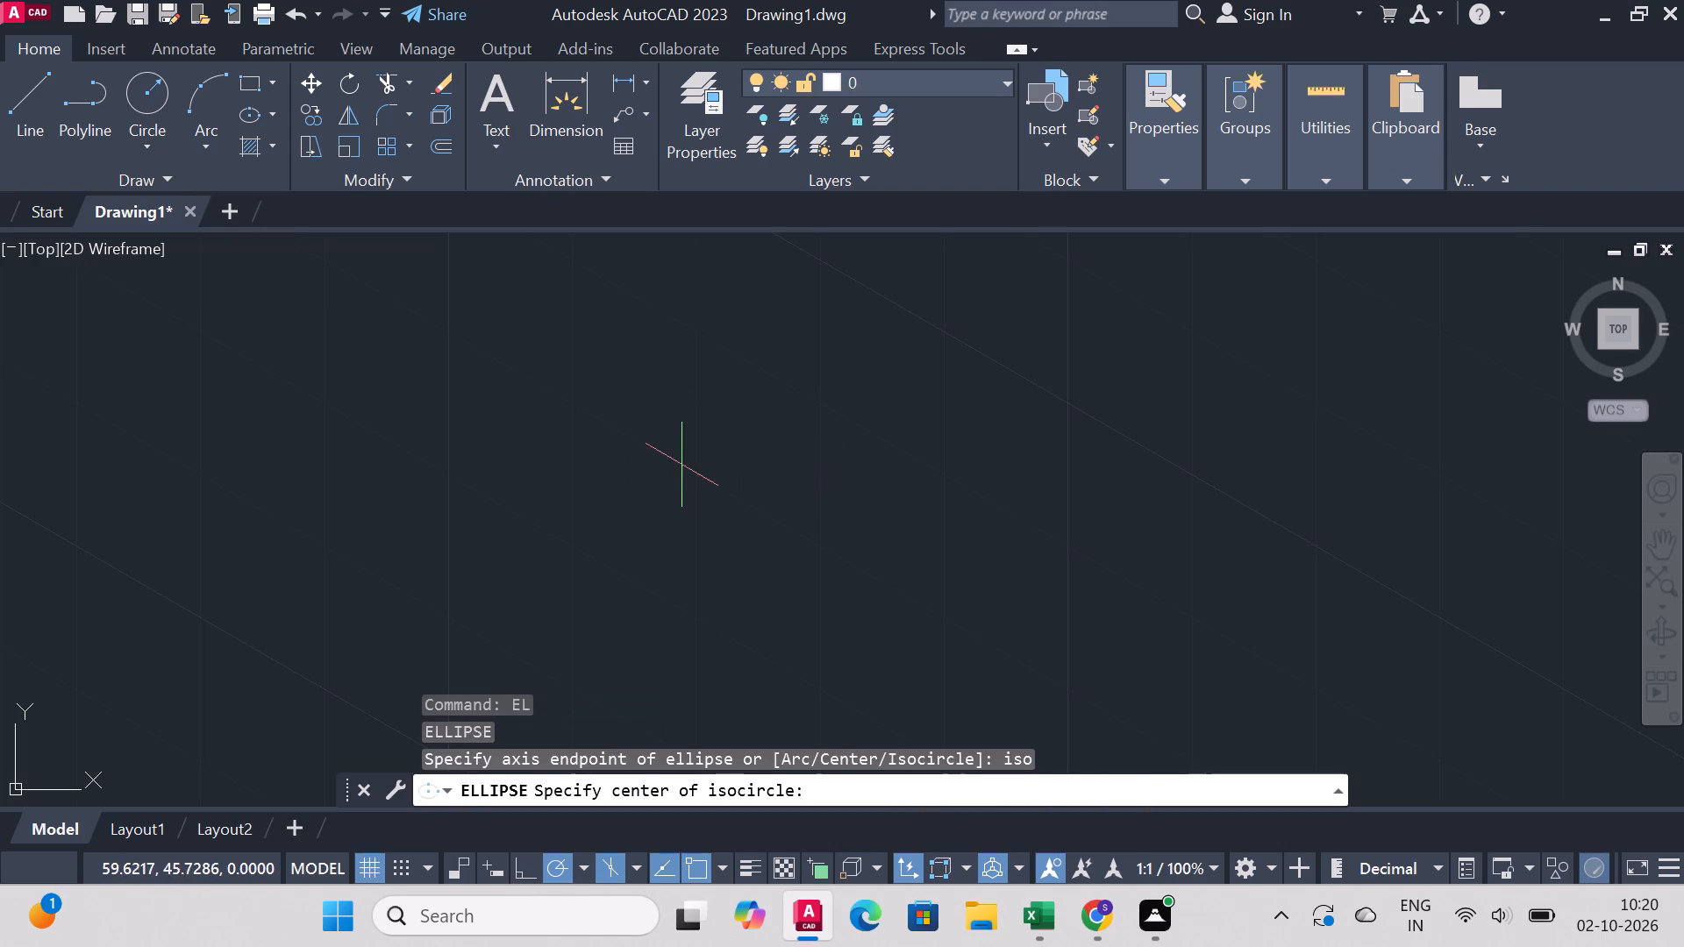
{"action": "key", "text": "F5"}
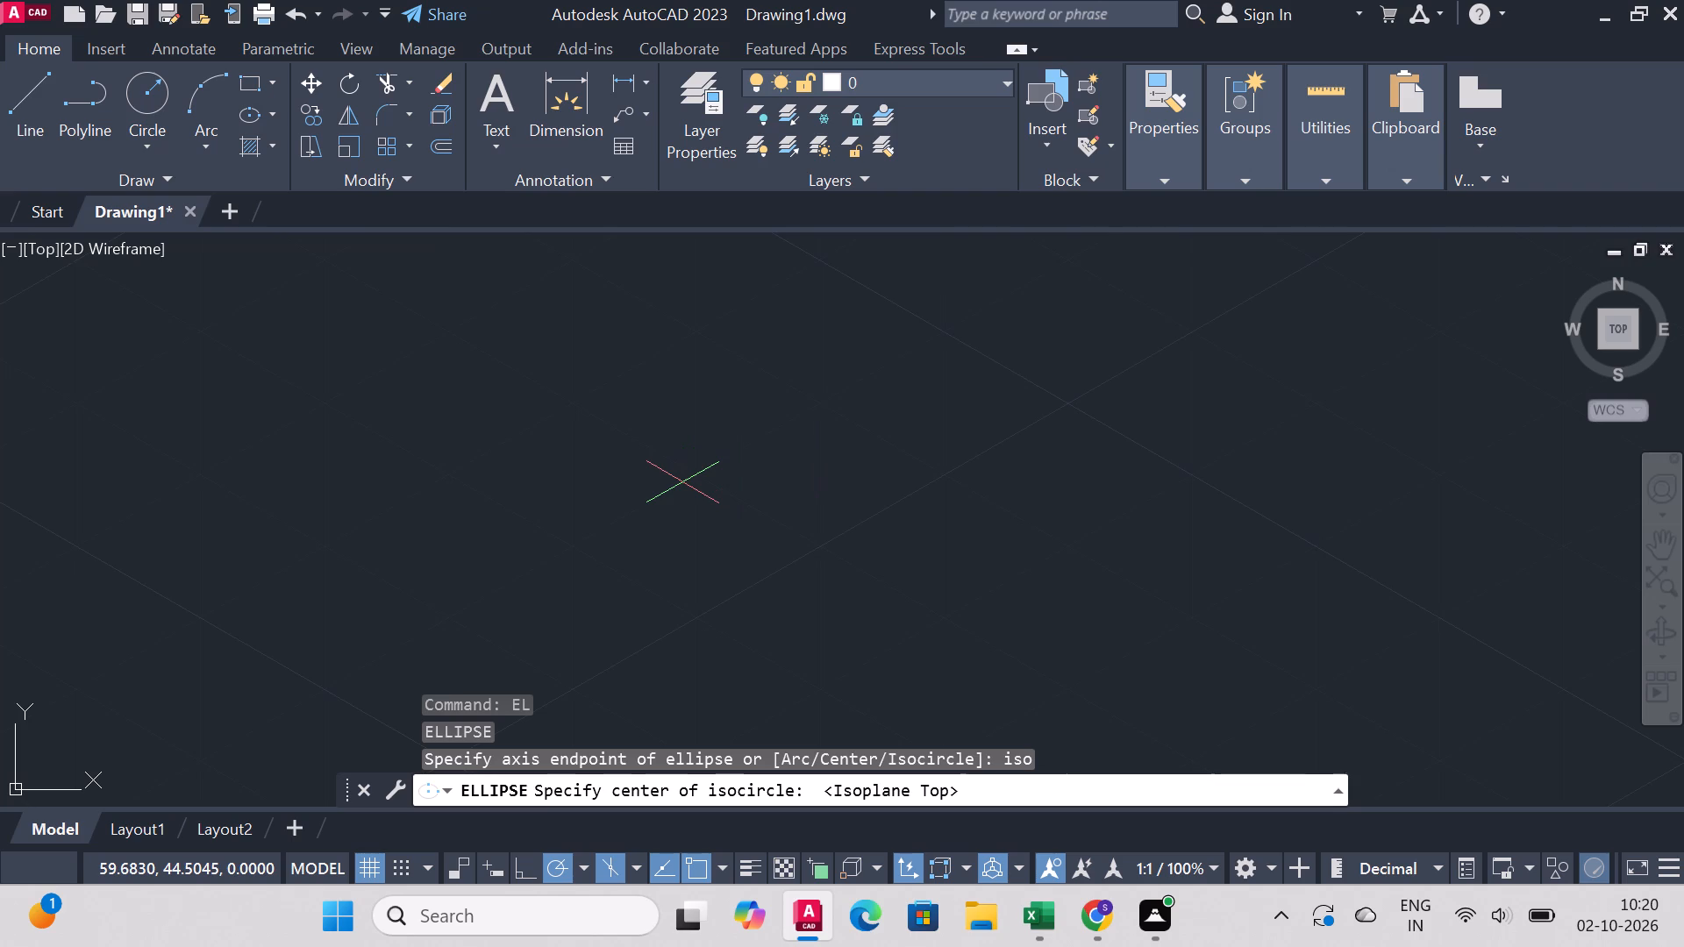
{"action": "key", "text": "F5"}
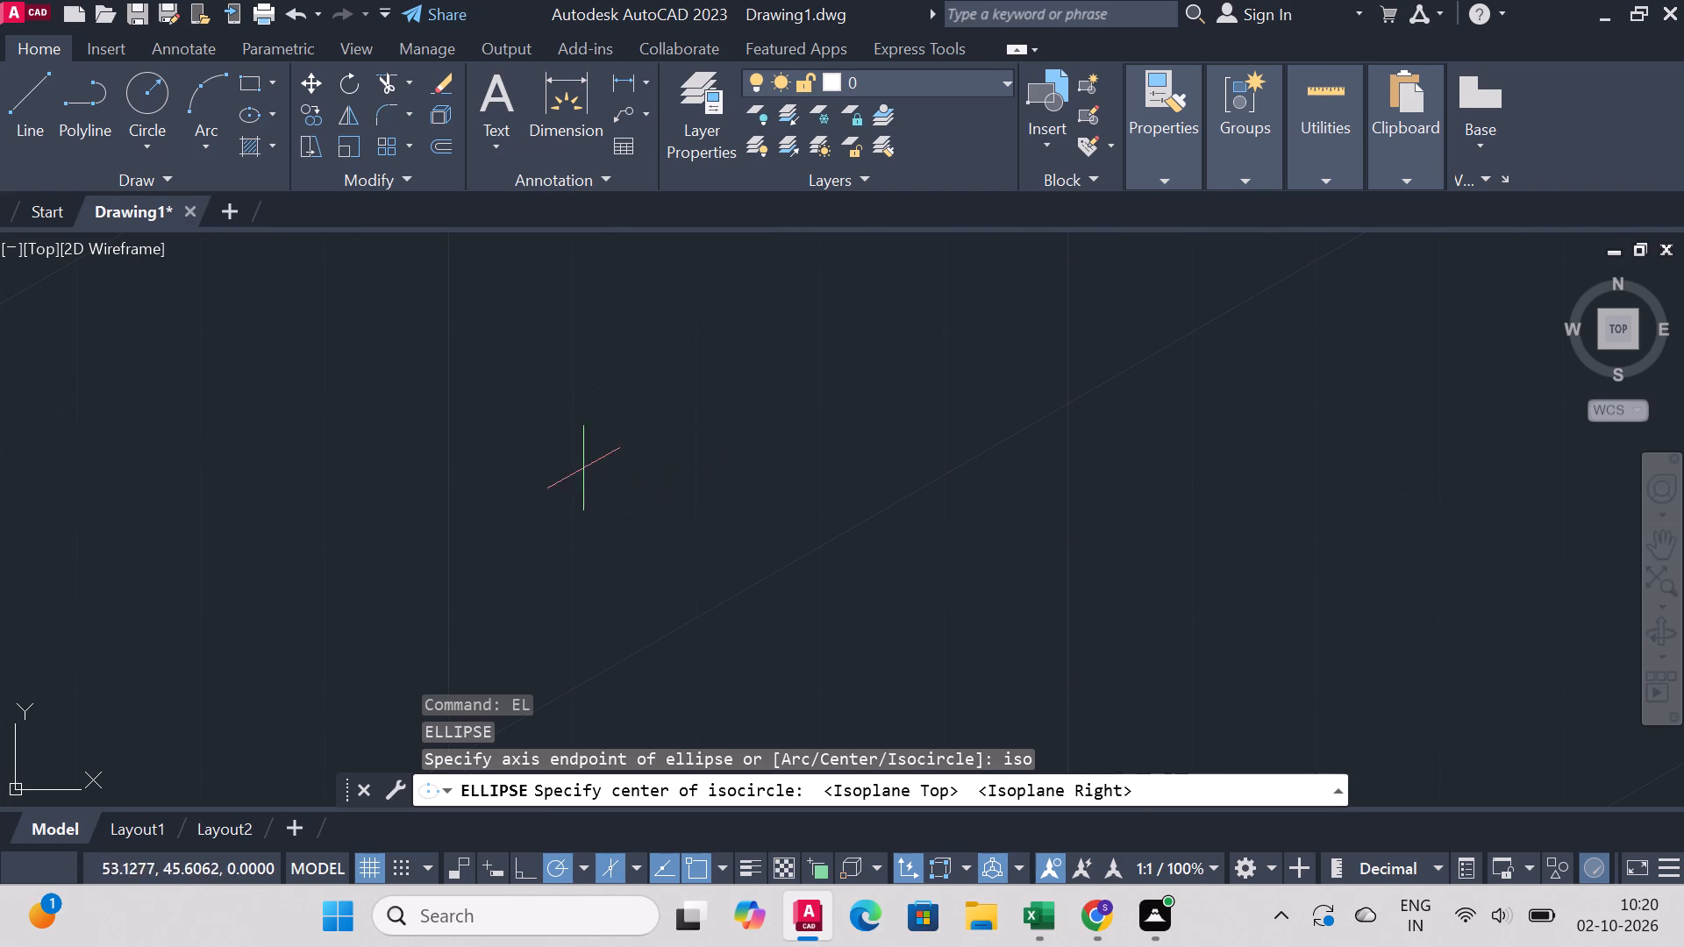
{"action": "left_click", "coordinate": [535, 459]}
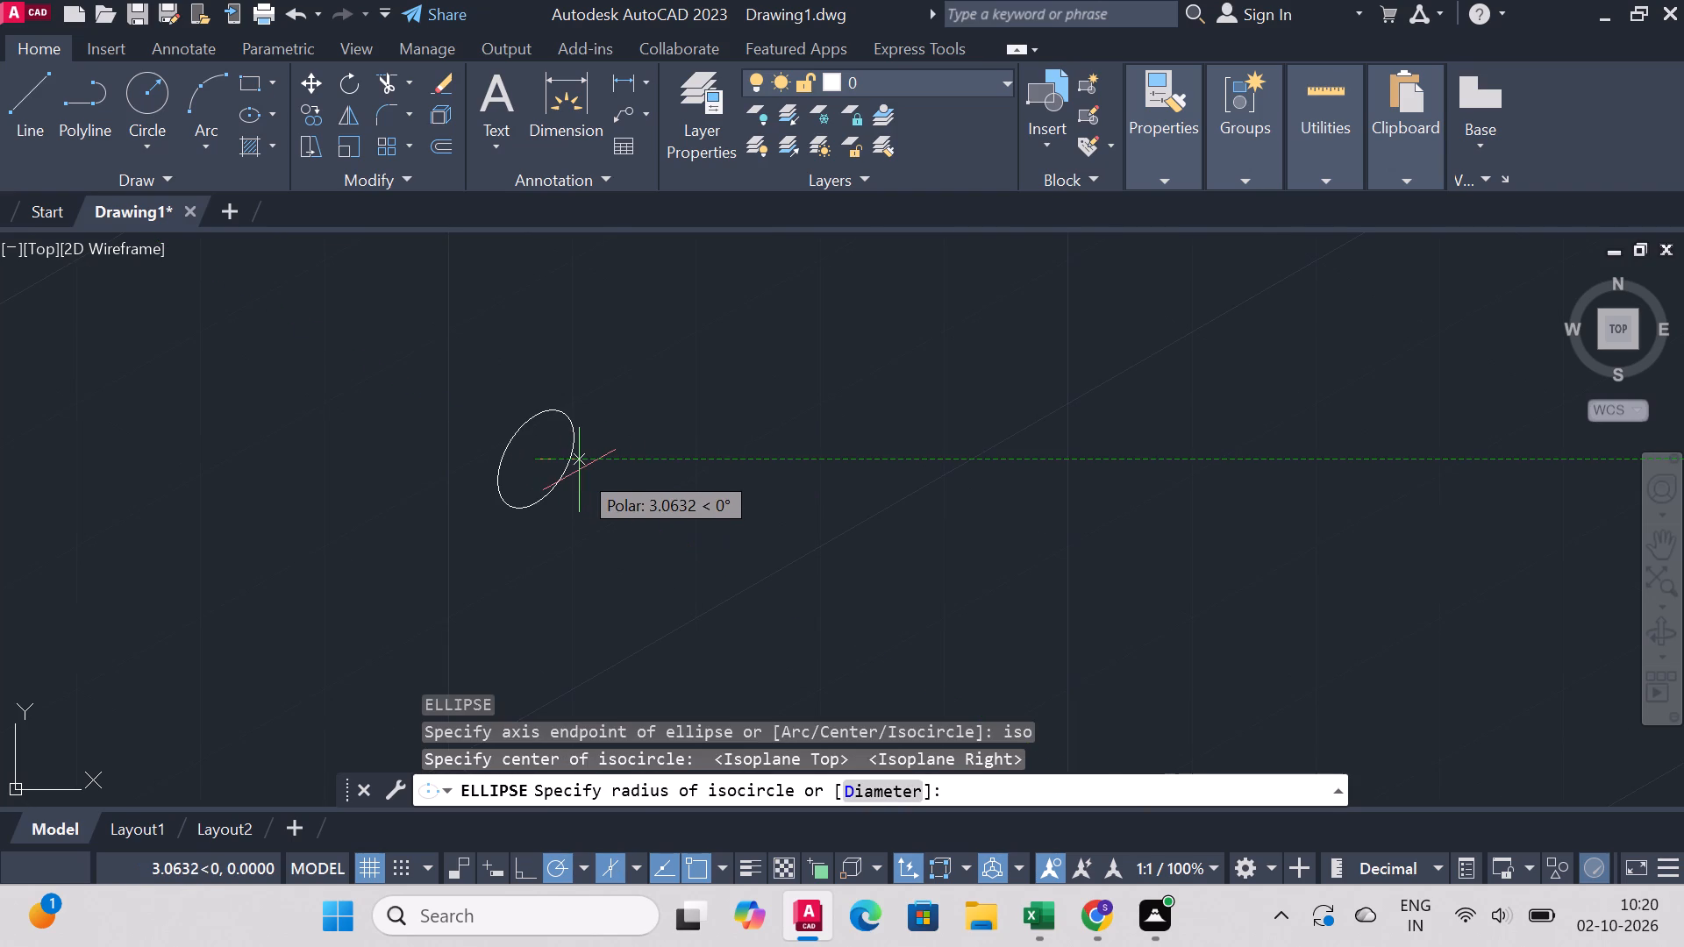
{"action": "key", "text": "d"}
{"action": "key", "text": "Return"}
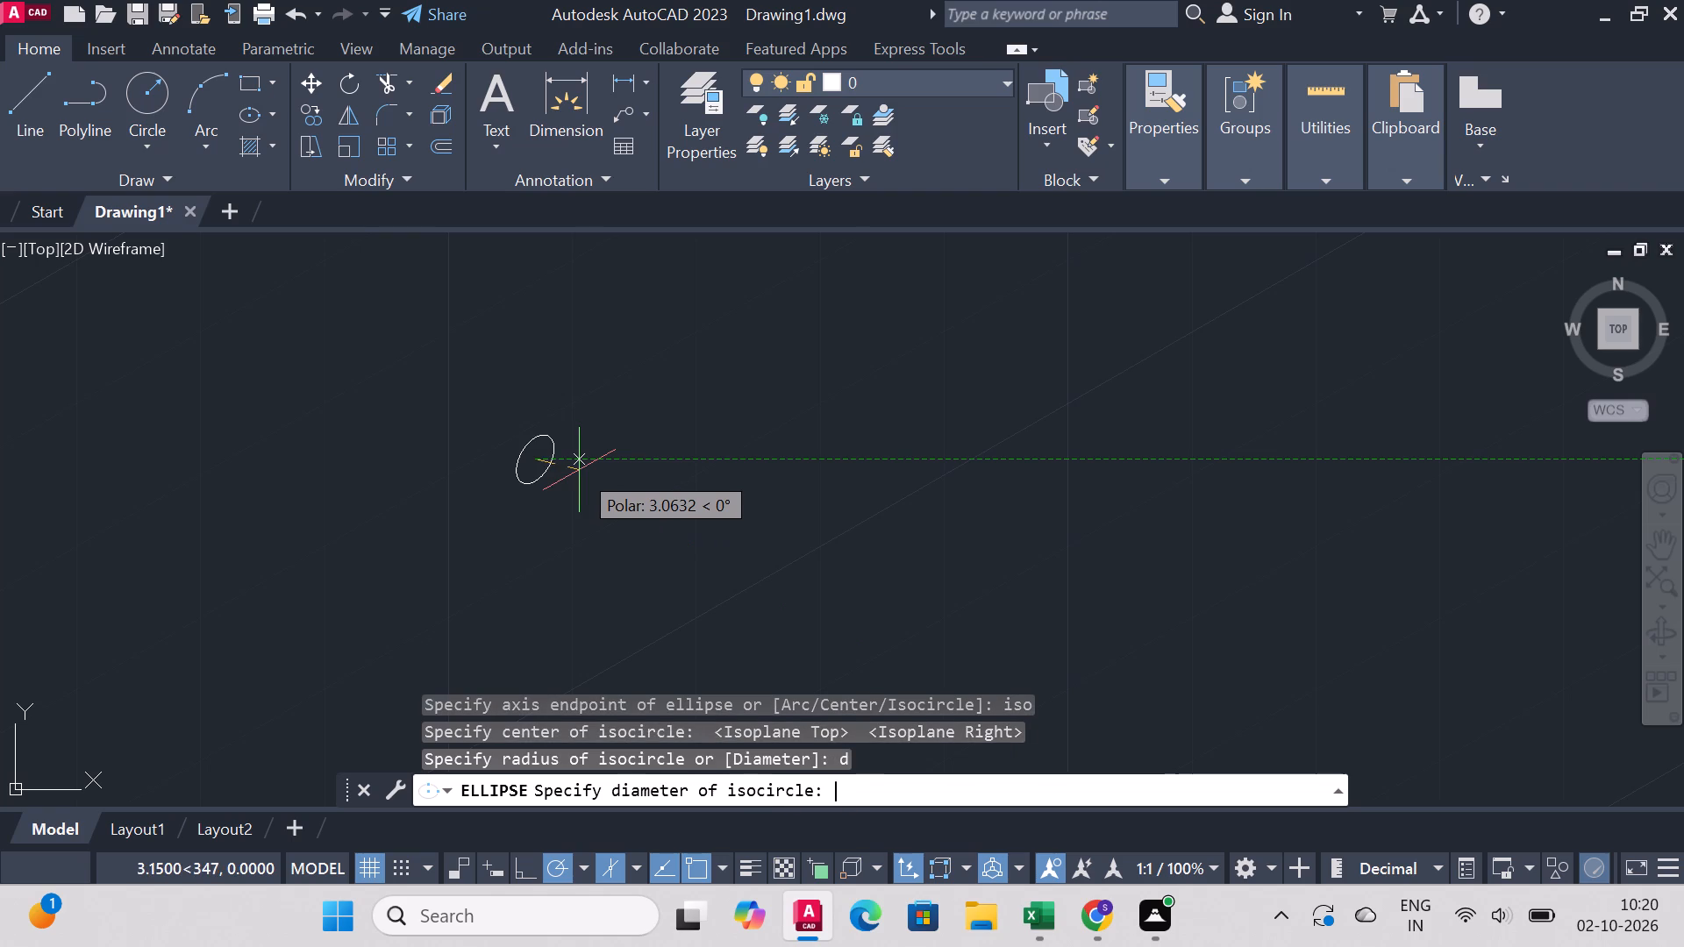
{"action": "type", "text": "15"}
{"action": "key", "text": "Return"}
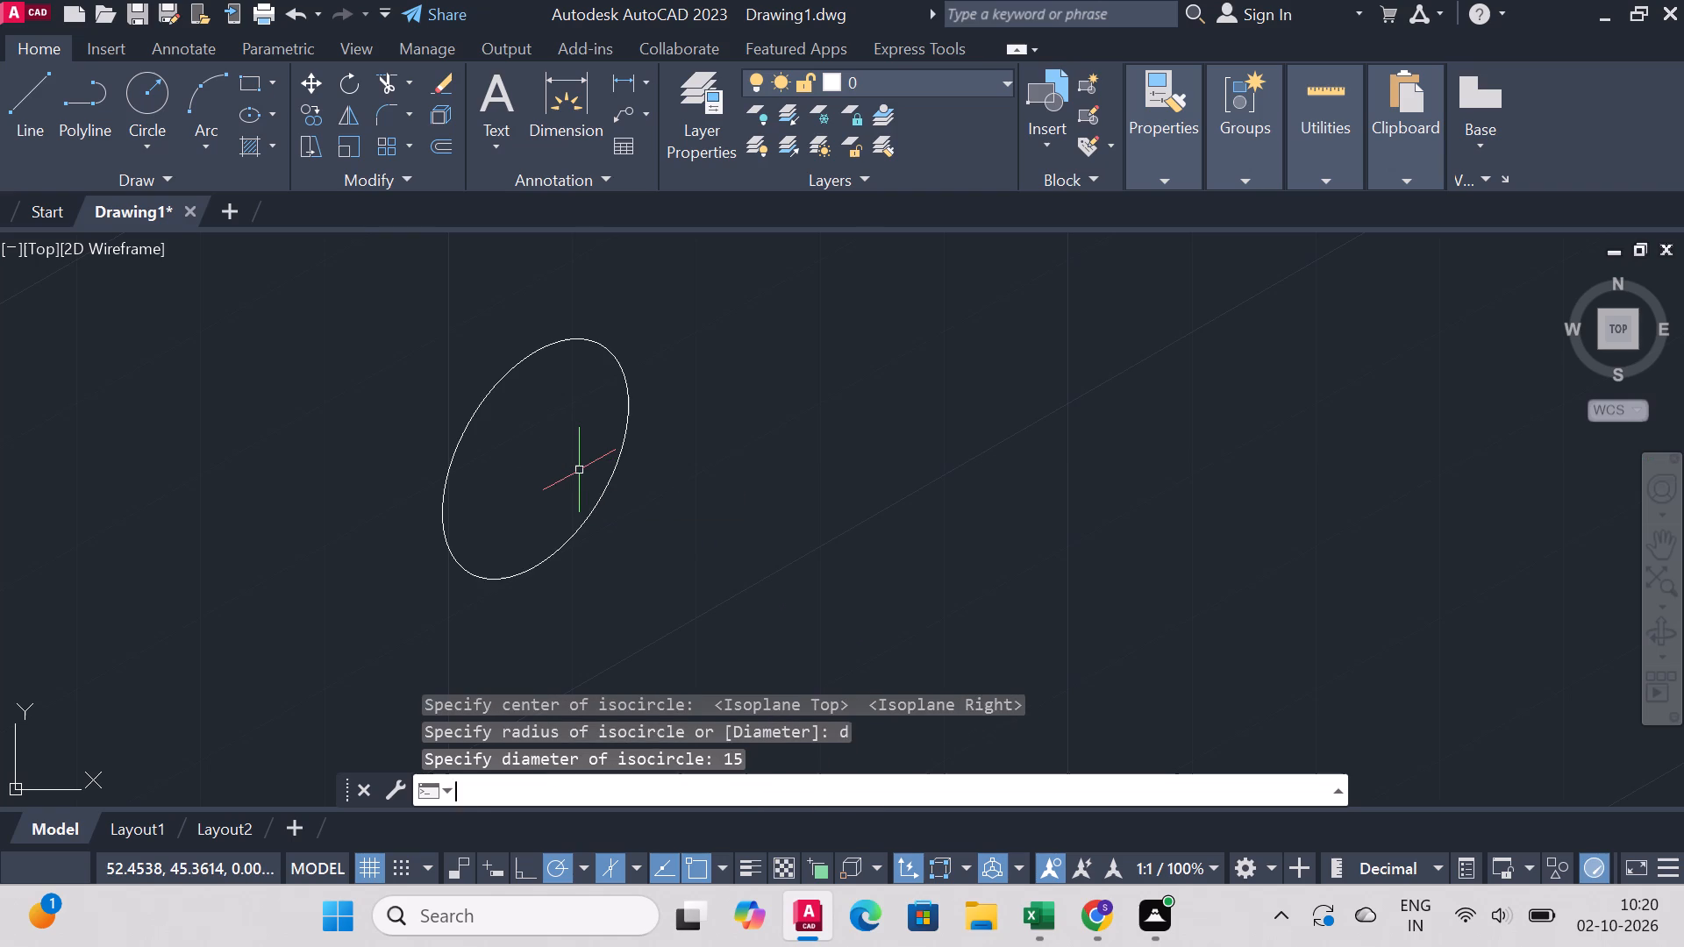
Draw a 40 mm line from the isocircle's centre at 30°, continued by a 50 mm line vertically upward.
{"action": "scroll", "coordinate": [866, 352], "scroll_direction": "down", "scroll_amount": 2}
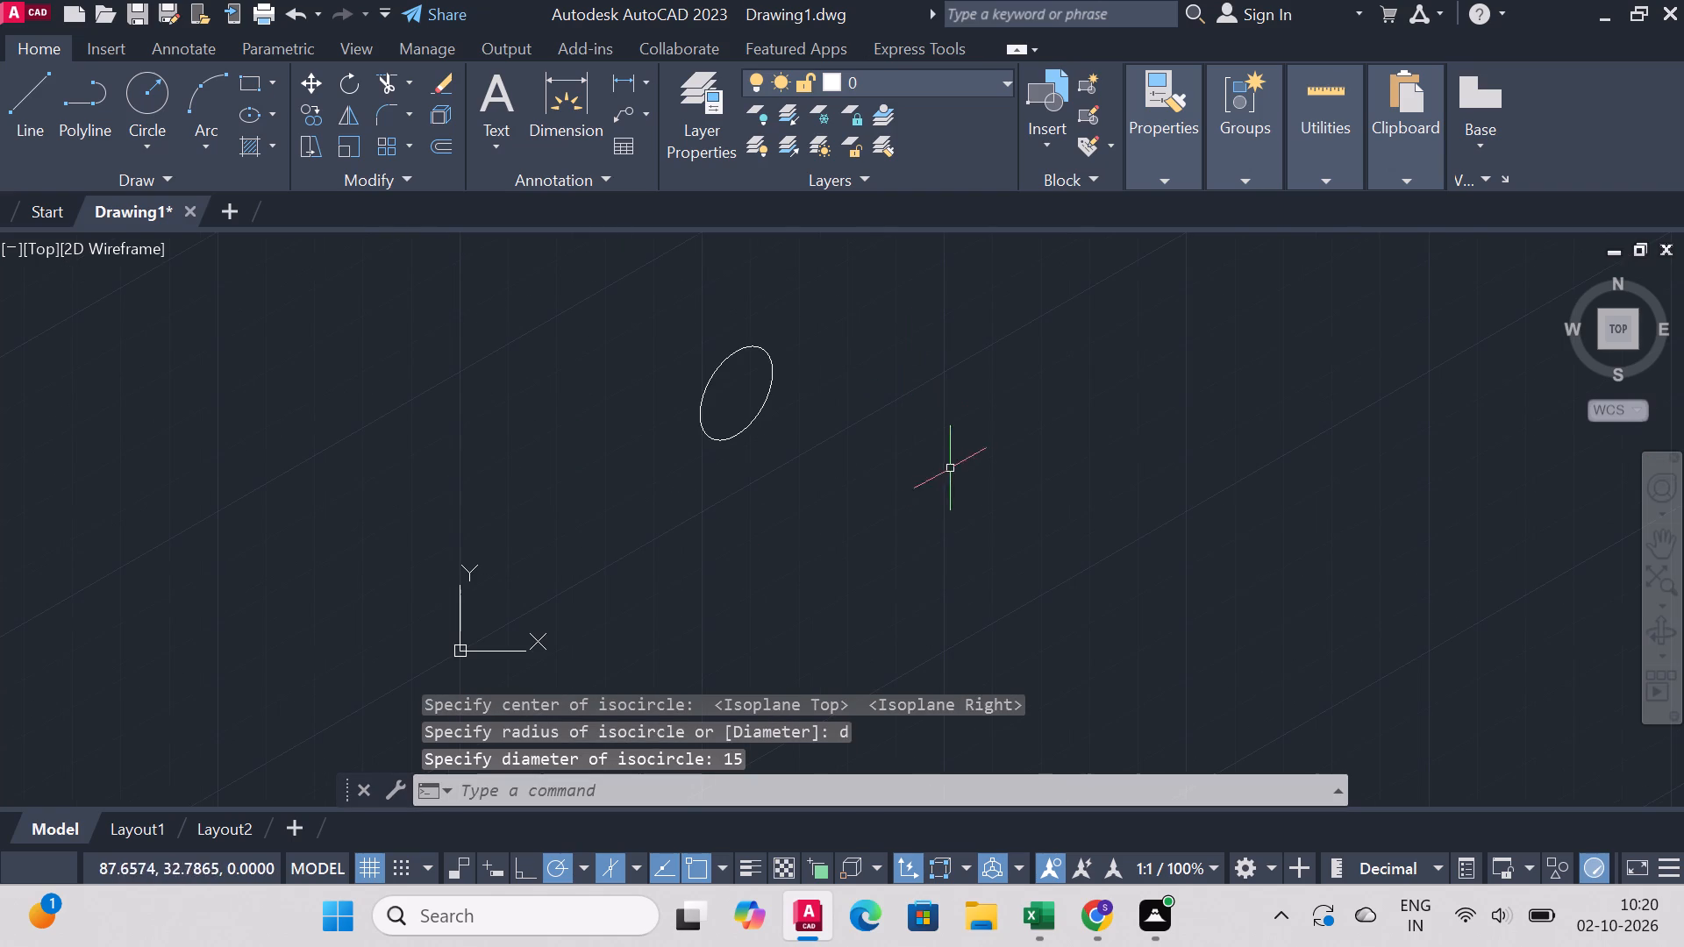
{"action": "scroll", "coordinate": [917, 440], "scroll_direction": "up", "scroll_amount": 1}
{"action": "scroll", "coordinate": [889, 421], "scroll_direction": "down", "scroll_amount": 5}
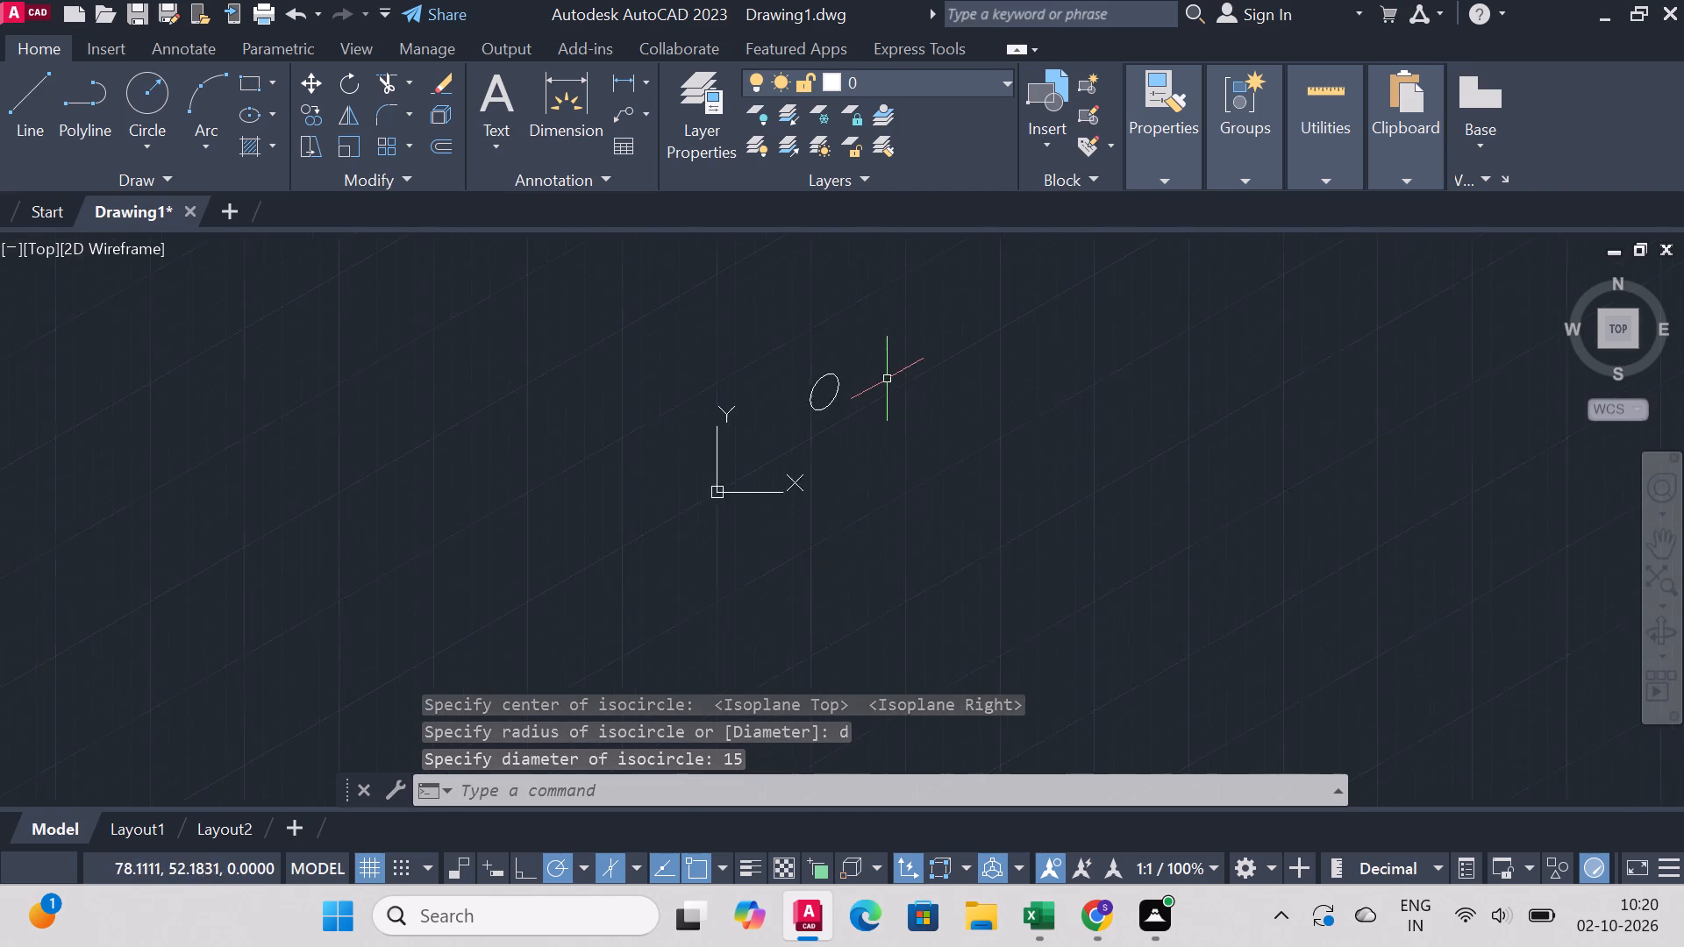
{"action": "scroll", "coordinate": [910, 334], "scroll_direction": "up", "scroll_amount": 3}
{"action": "scroll", "coordinate": [792, 333], "scroll_direction": "up", "scroll_amount": 1}
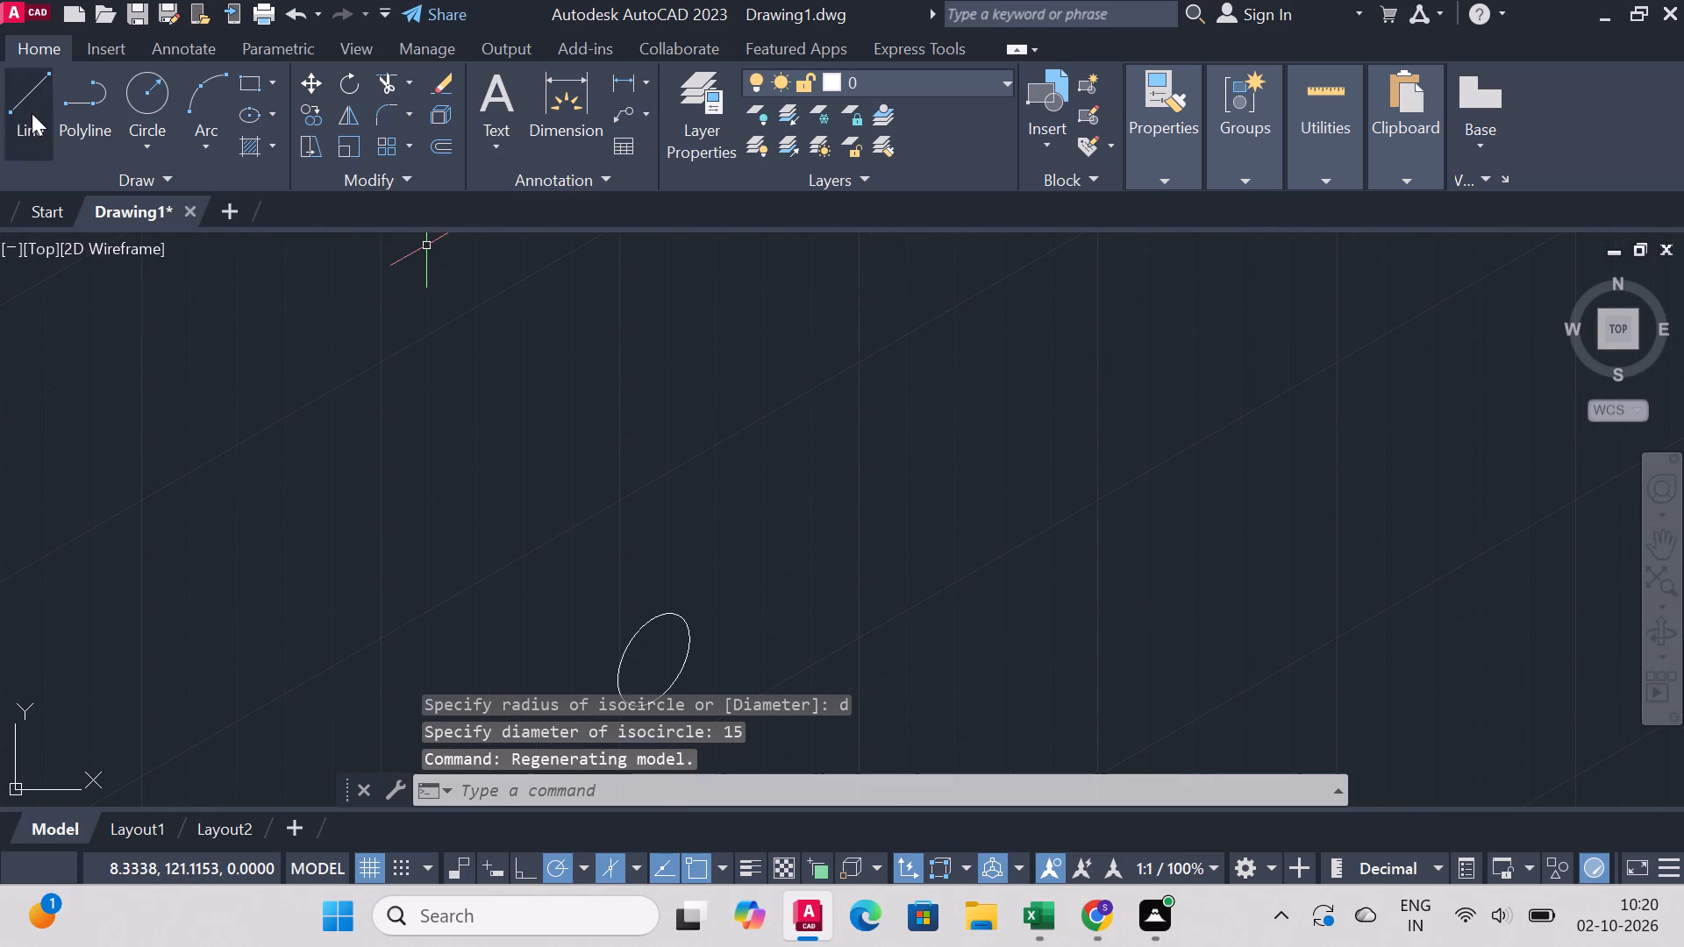
{"action": "left_click", "coordinate": [32, 113]}
{"action": "left_click", "coordinate": [653, 665]}
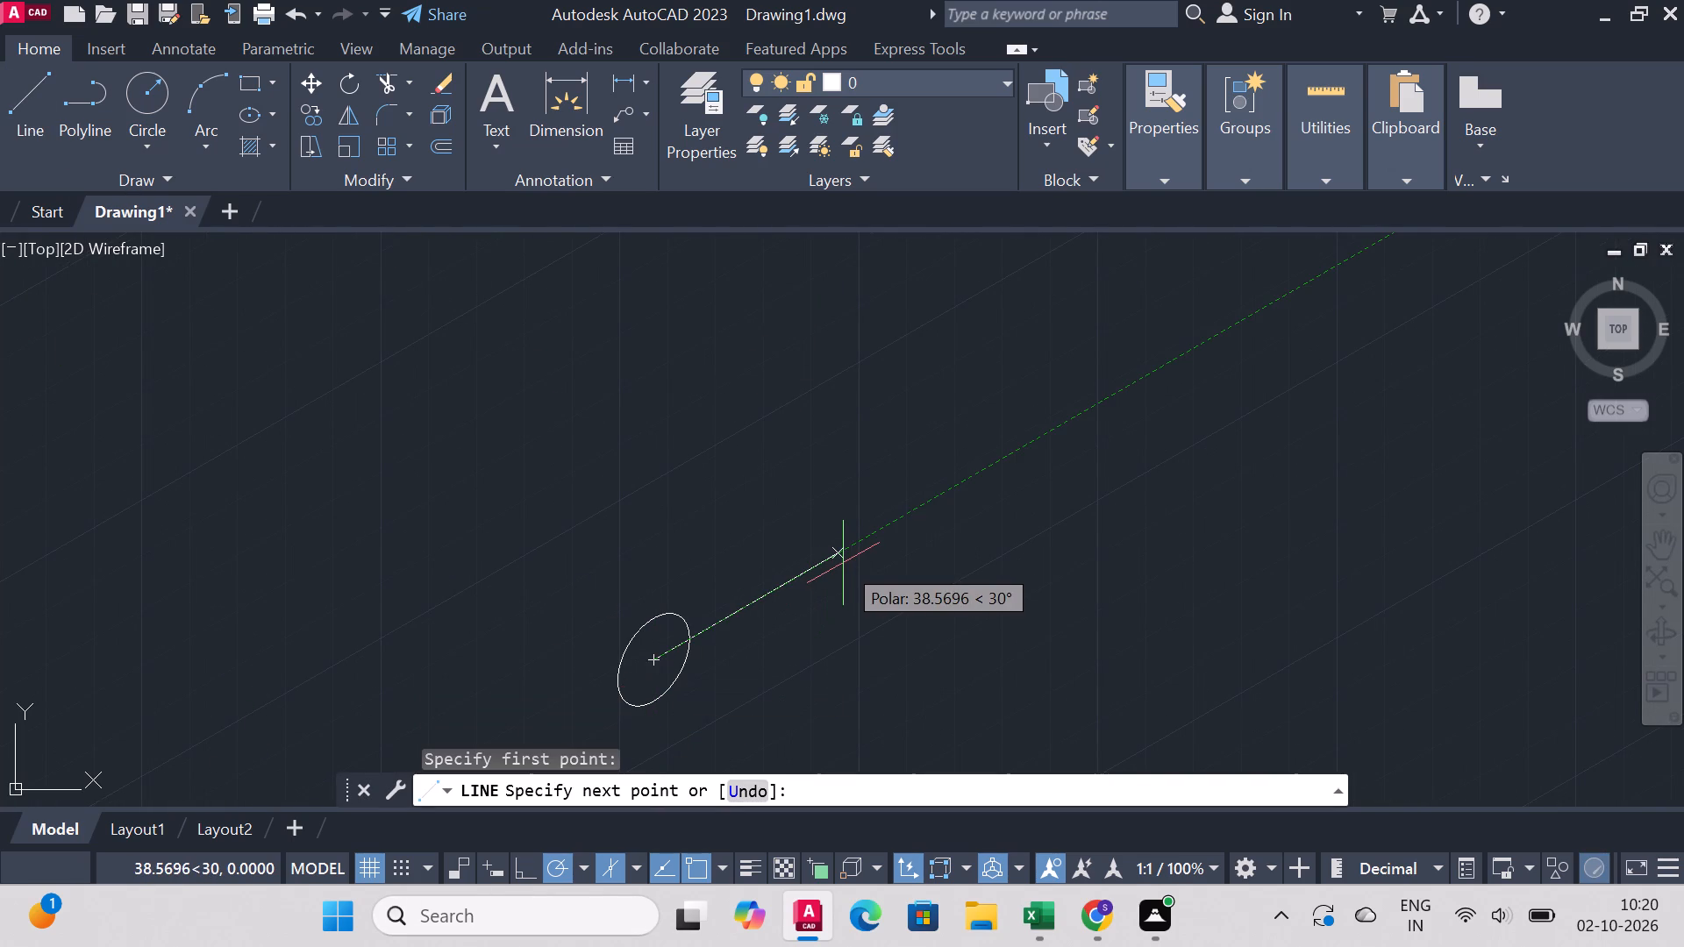
{"action": "type", "text": "40"}
{"action": "key", "text": "Return"}
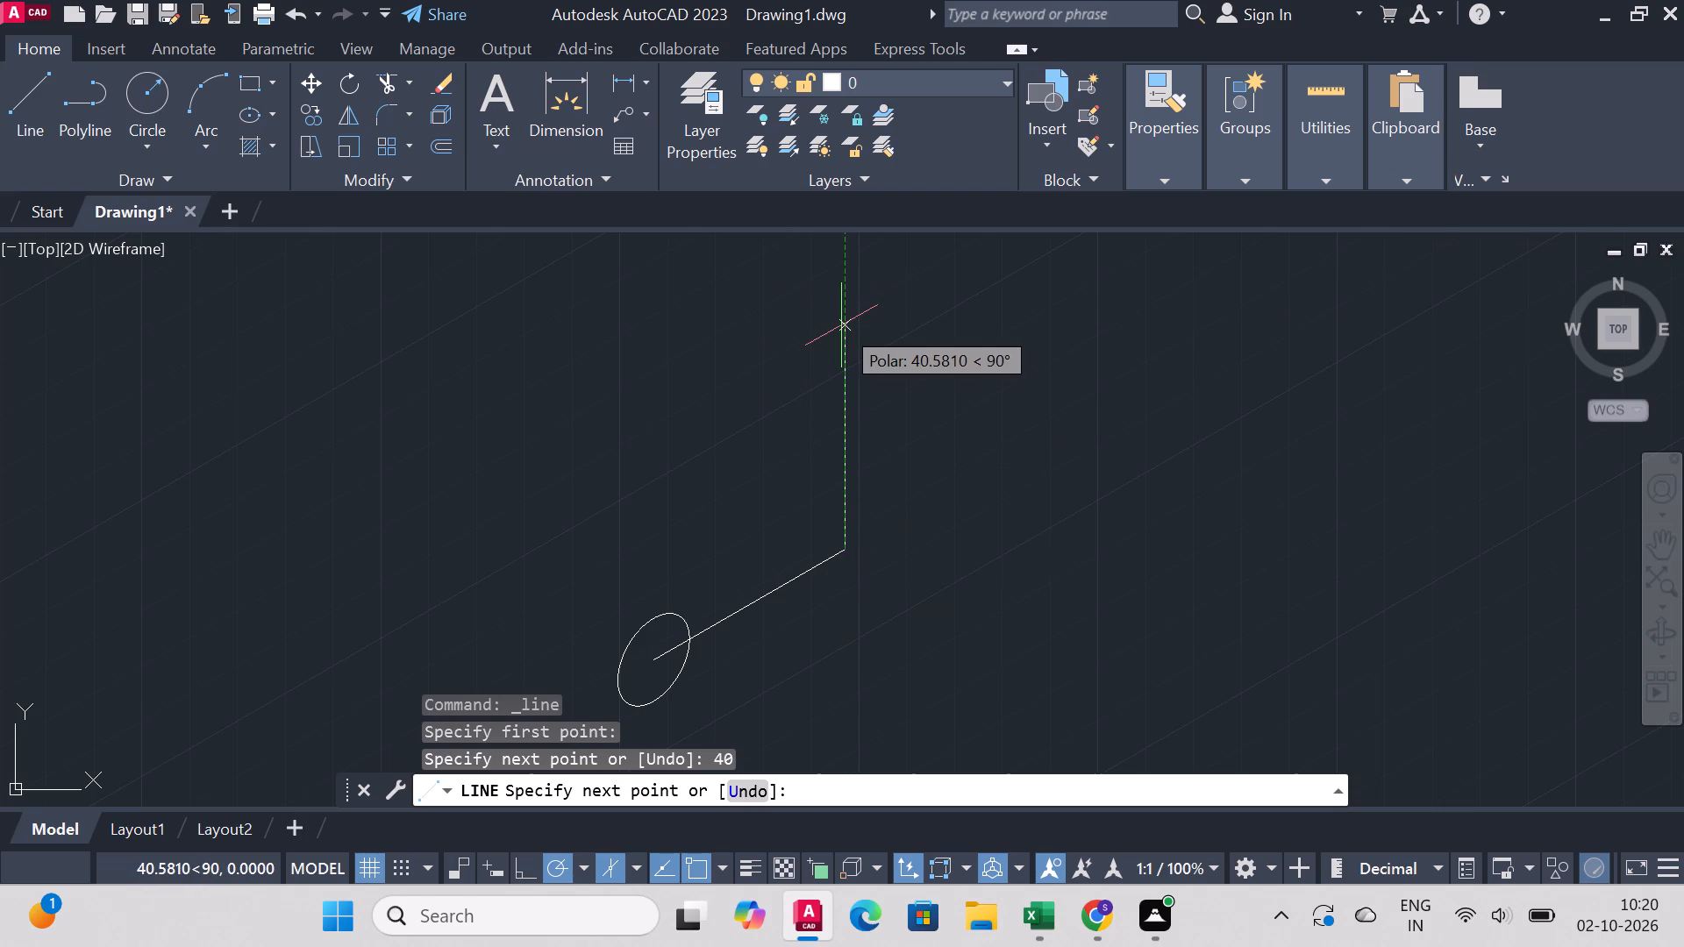
{"action": "type", "text": "500"}
{"action": "key", "text": "BackSpace"}
{"action": "key", "text": "Return"}
{"action": "key", "text": "Escape"}
Draw a 40 mm line at 30° from the corner where the inclined and vertical lines meet, away from the isocircle.
{"action": "right_click", "coordinate": [1063, 324]}
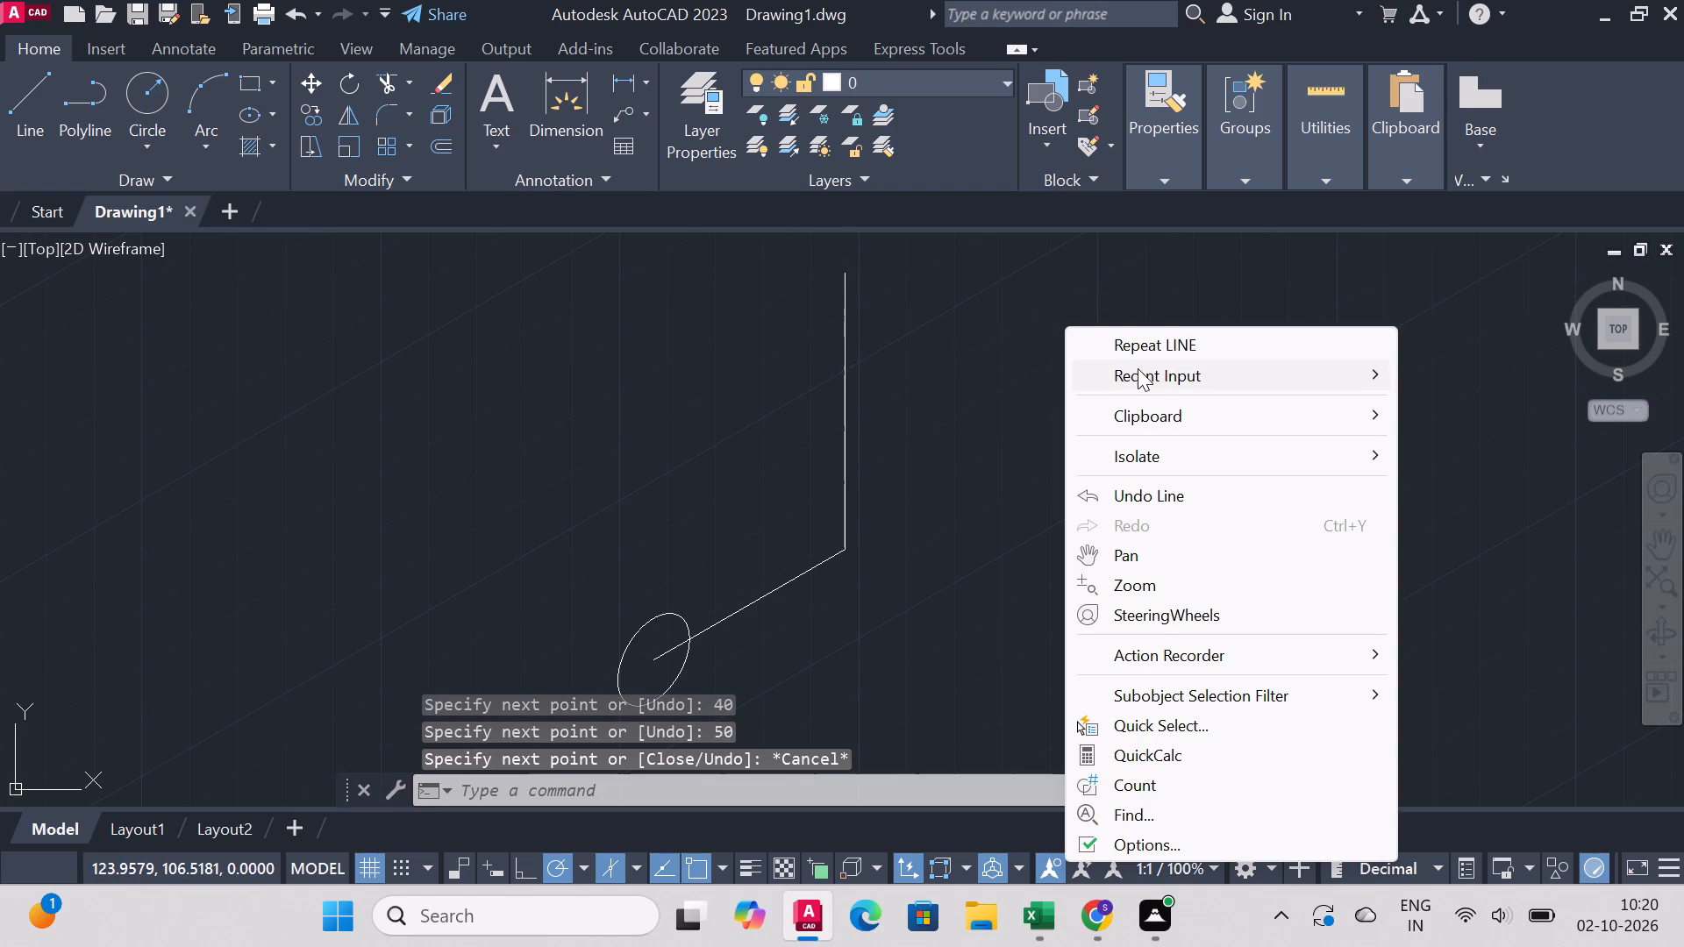
{"action": "left_click", "coordinate": [1142, 334]}
{"action": "left_click", "coordinate": [844, 552]}
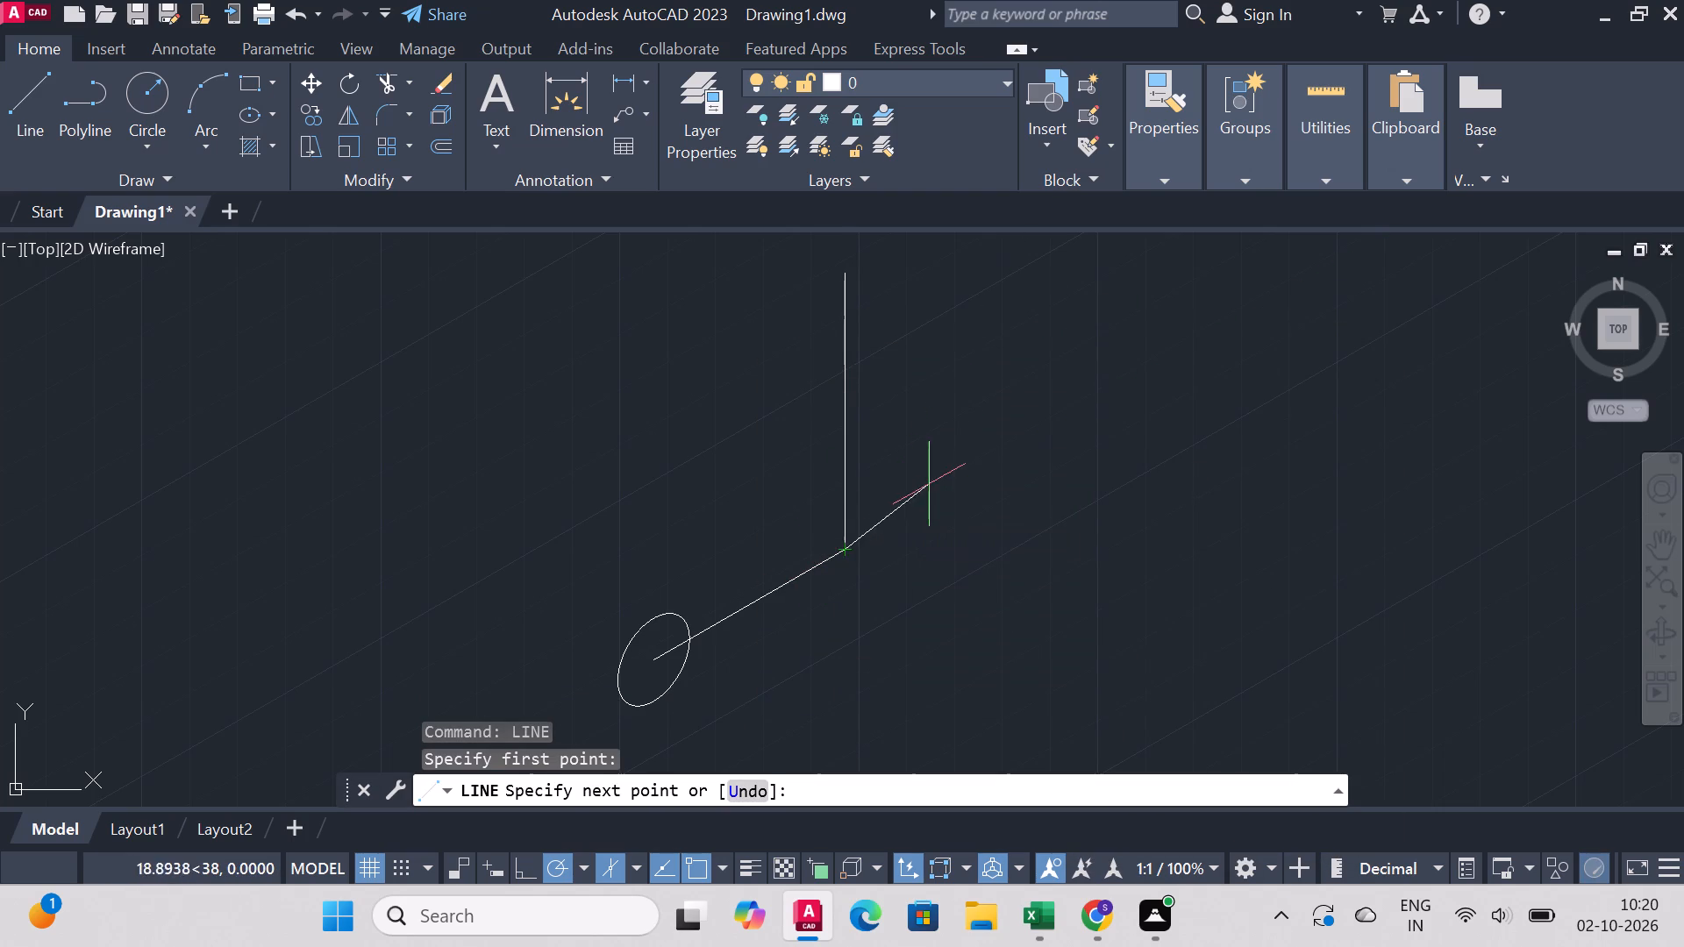
{"action": "type", "text": "40"}
{"action": "key", "text": "Return"}
{"action": "right_click", "coordinate": [959, 494]}
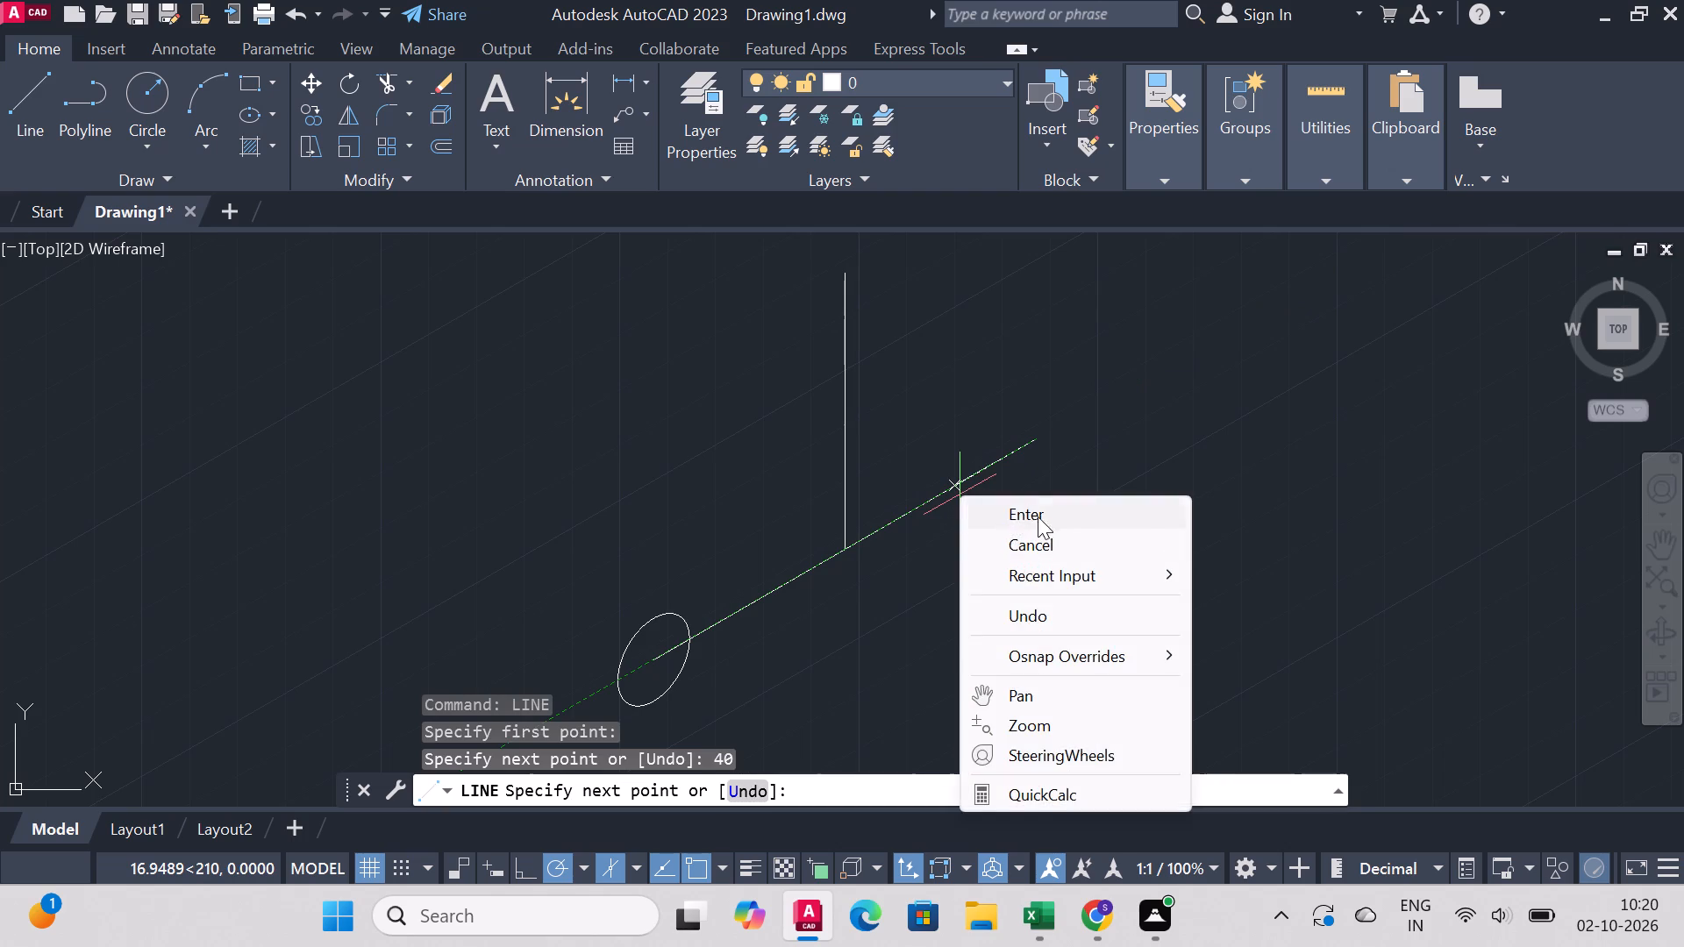
{"action": "left_click", "coordinate": [1038, 515]}
Copy the 15 mm isocircle by its centre to the vertical line's upper end and the inclined line's far end.
{"action": "left_click", "coordinate": [319, 106]}
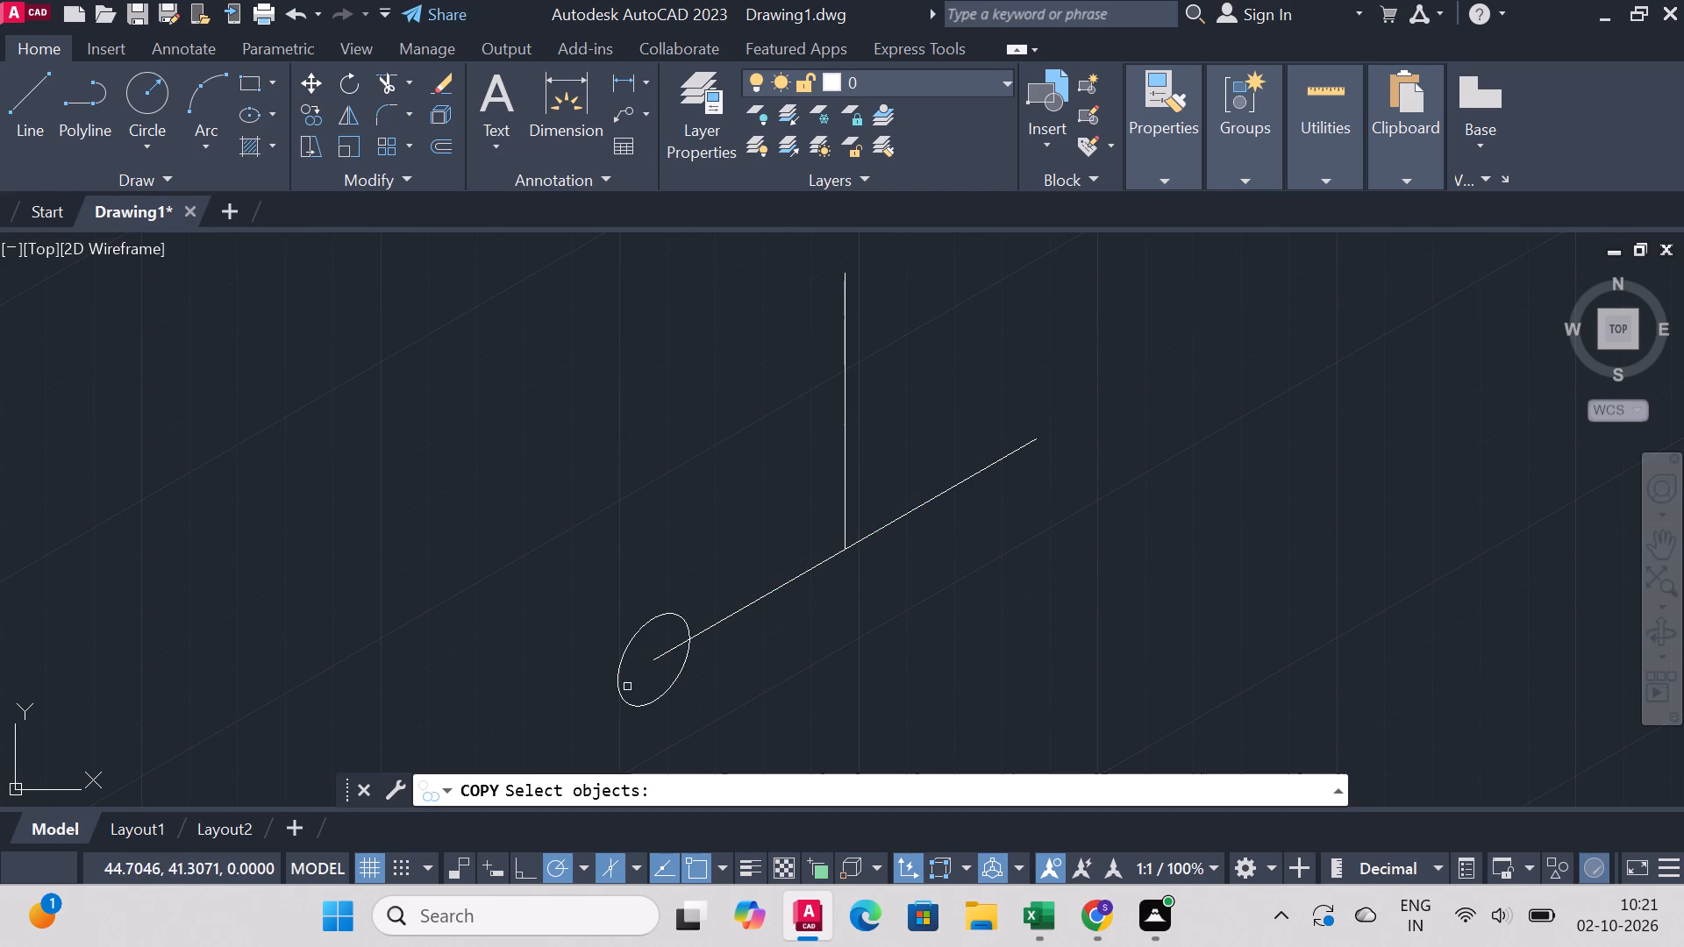
{"action": "left_click", "coordinate": [618, 687]}
{"action": "right_click", "coordinate": [617, 684]}
{"action": "left_click", "coordinate": [658, 661]}
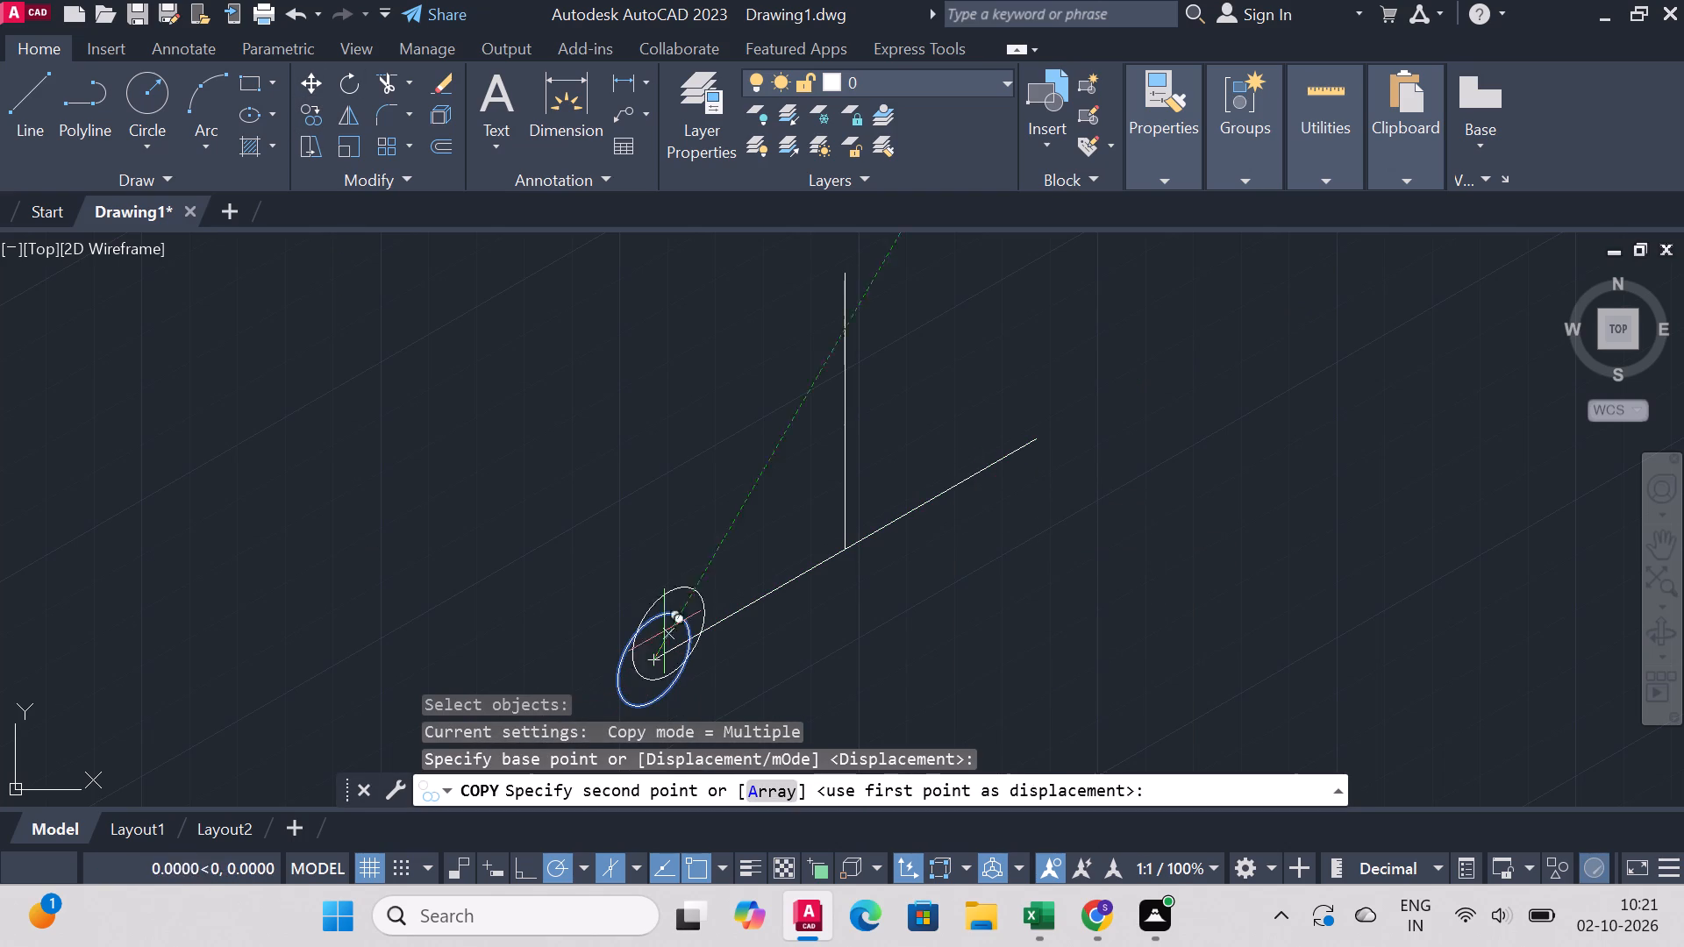
{"action": "left_click", "coordinate": [840, 279]}
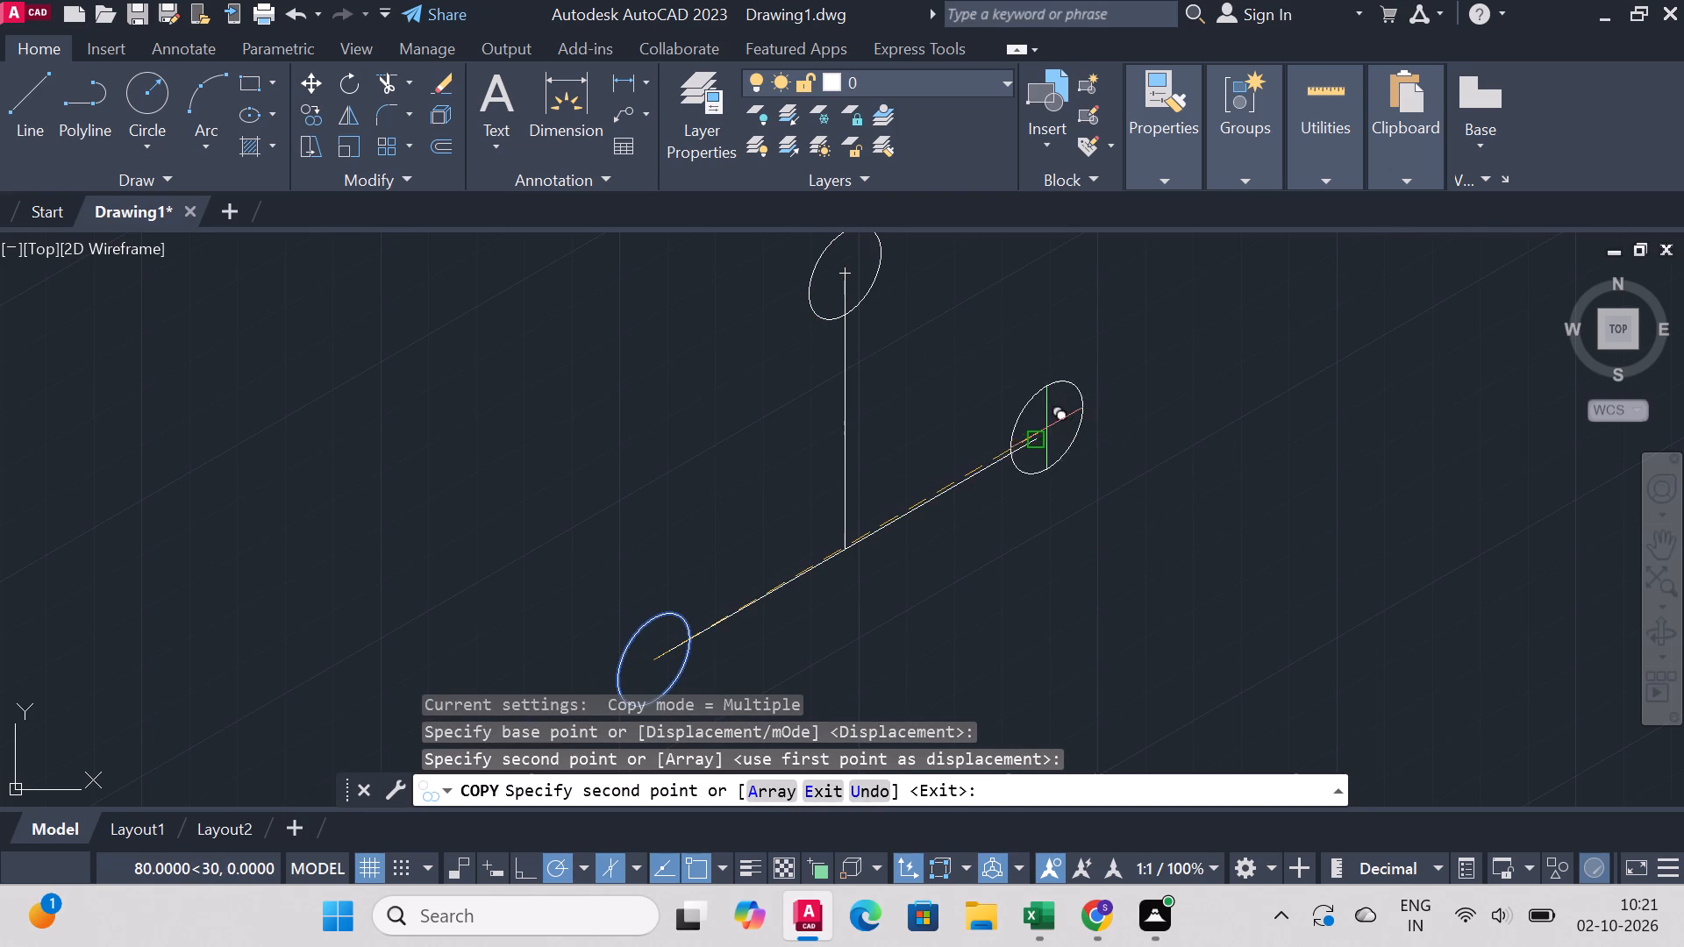
{"action": "left_click", "coordinate": [1038, 438]}
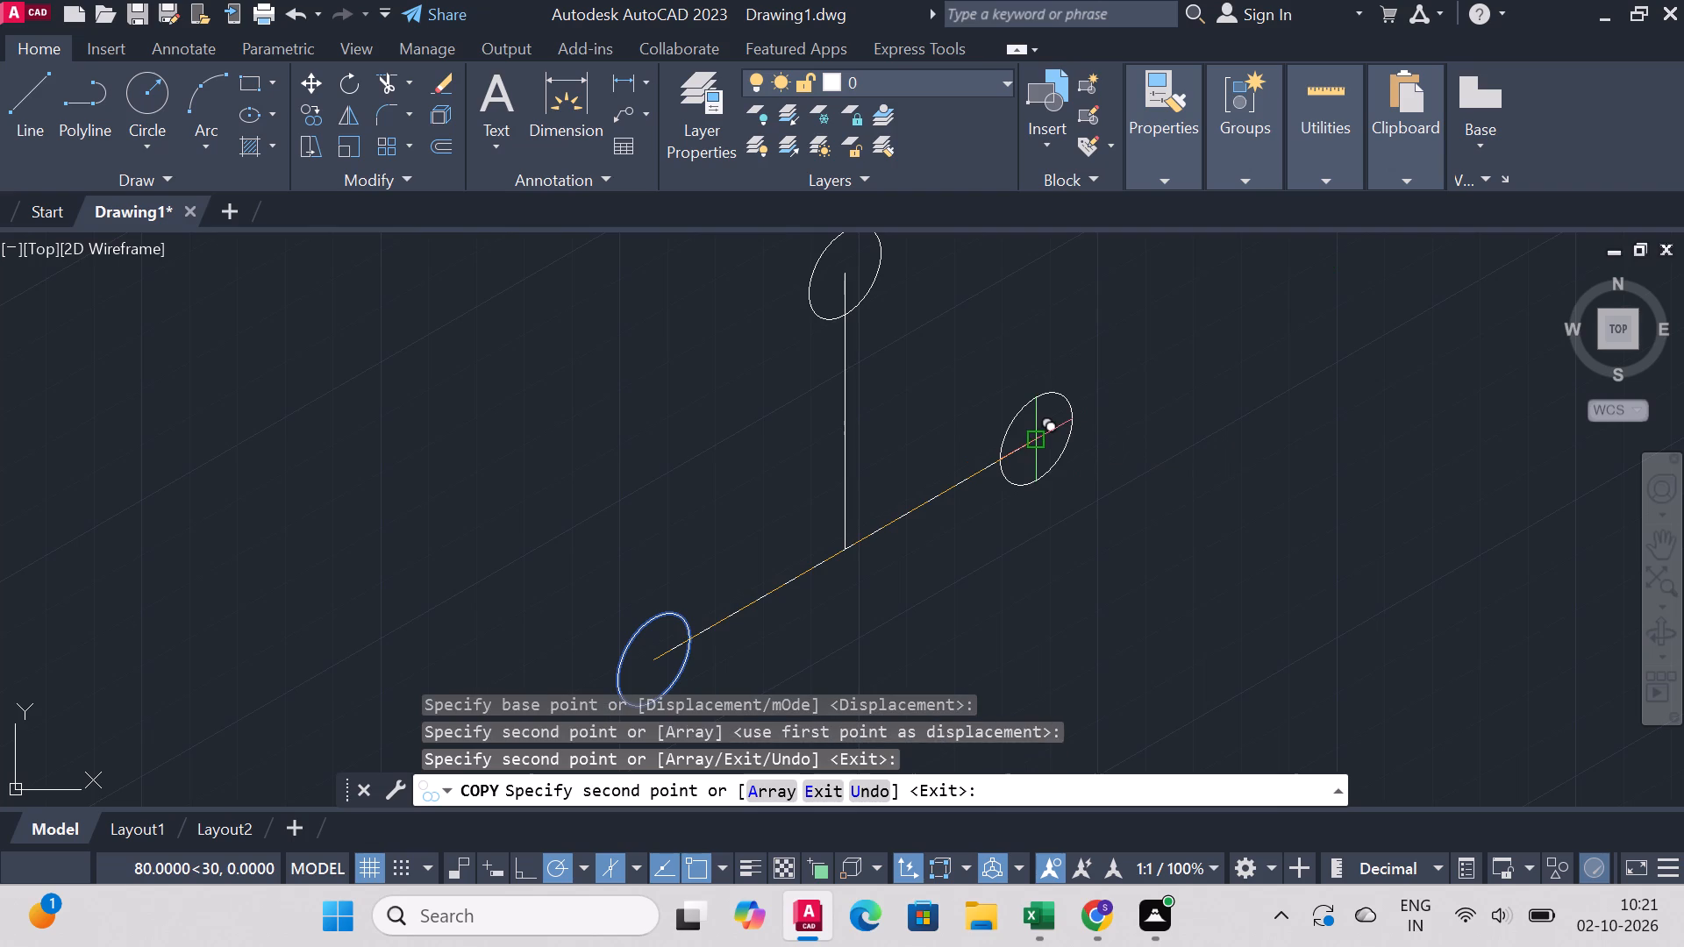
{"action": "right_click", "coordinate": [1046, 431]}
{"action": "left_click", "coordinate": [1089, 450]}
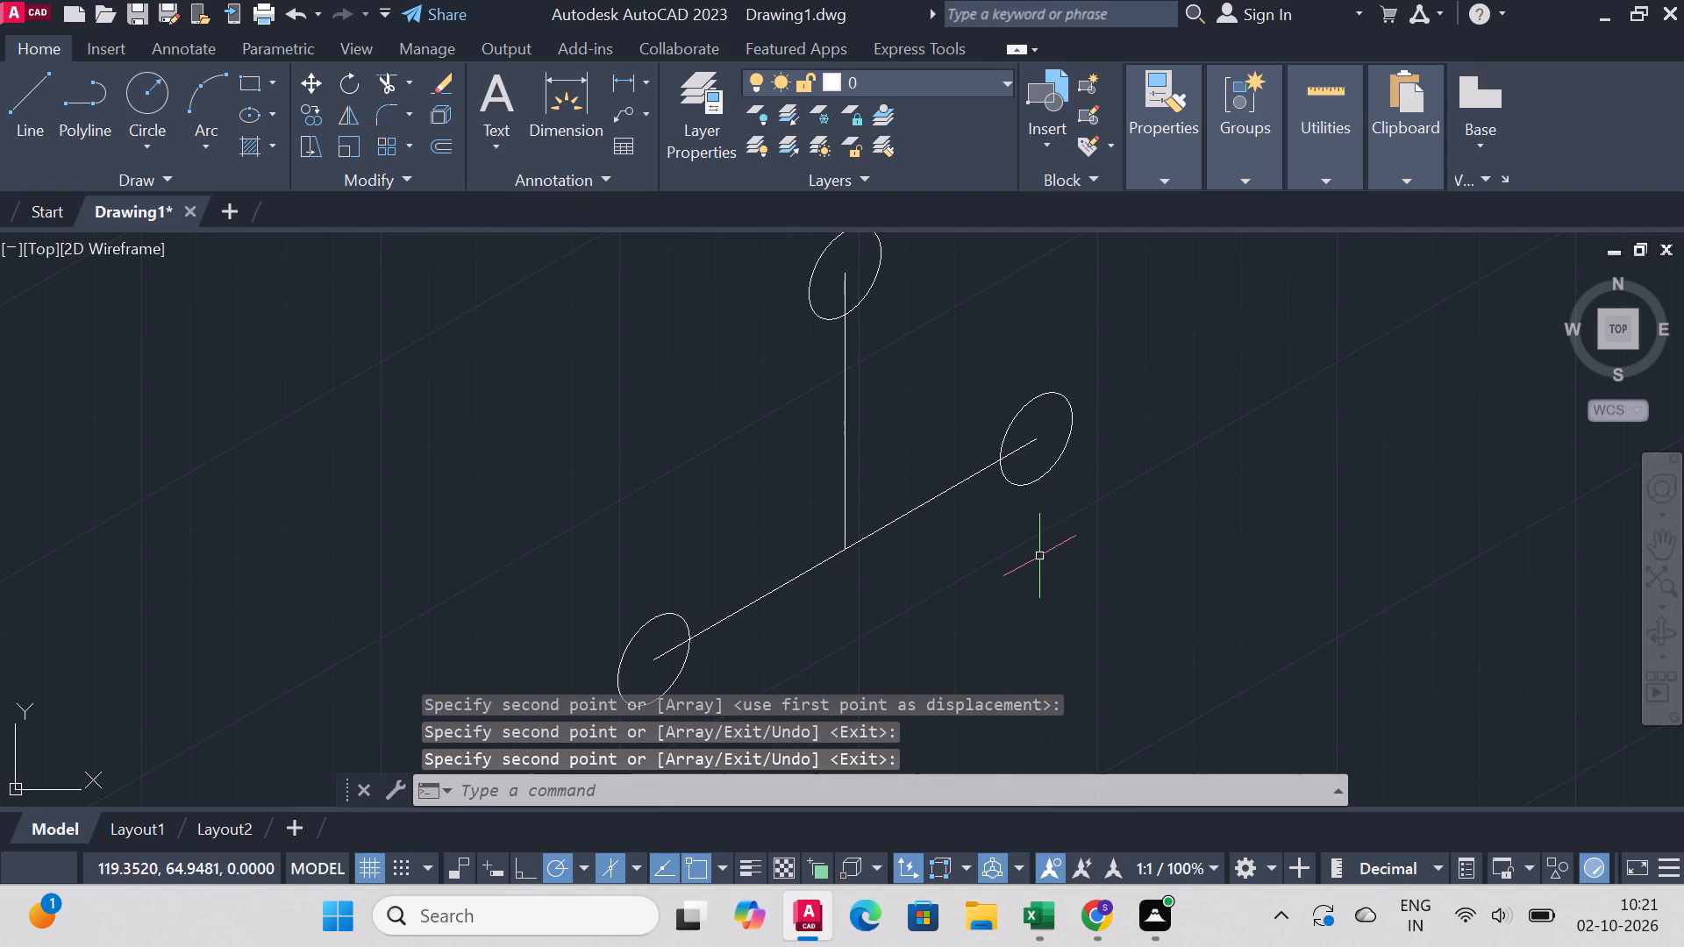
Draw an isocircle of radius 15 mm concentric with the original small isocircle at the inclined line's lower end.
{"action": "left_click", "coordinate": [153, 110]}
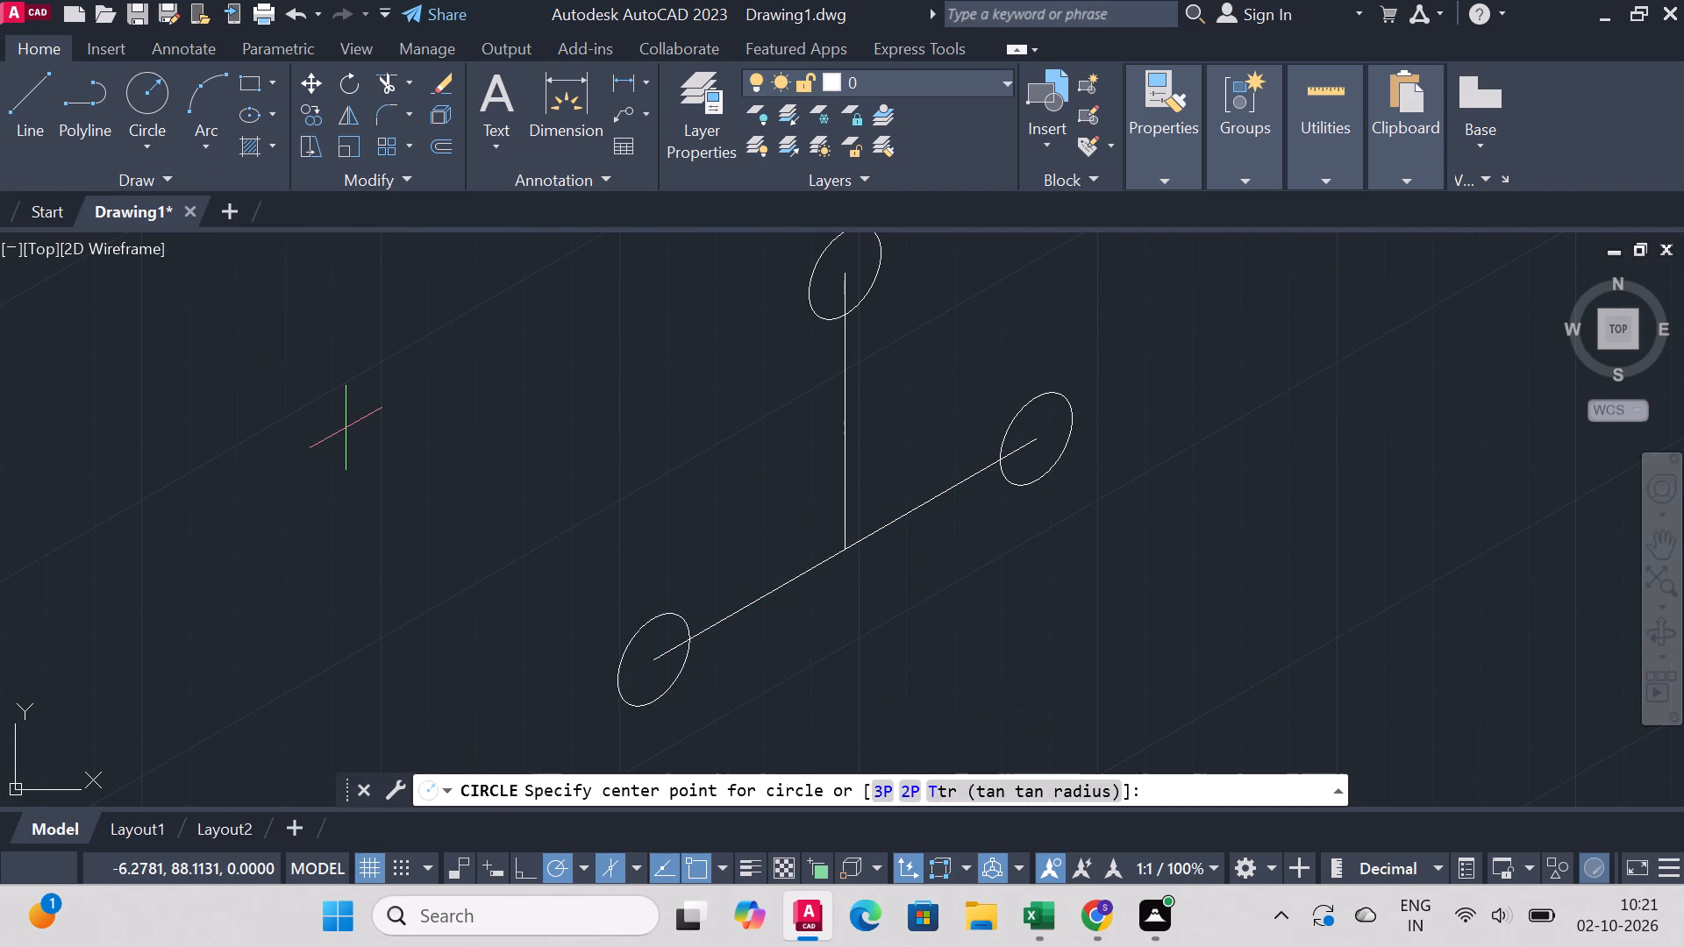
{"action": "key", "text": "Escape"}
{"action": "type", "text": "el"}
{"action": "key", "text": "Return"}
{"action": "type", "text": "iso"}
{"action": "key", "text": "Return"}
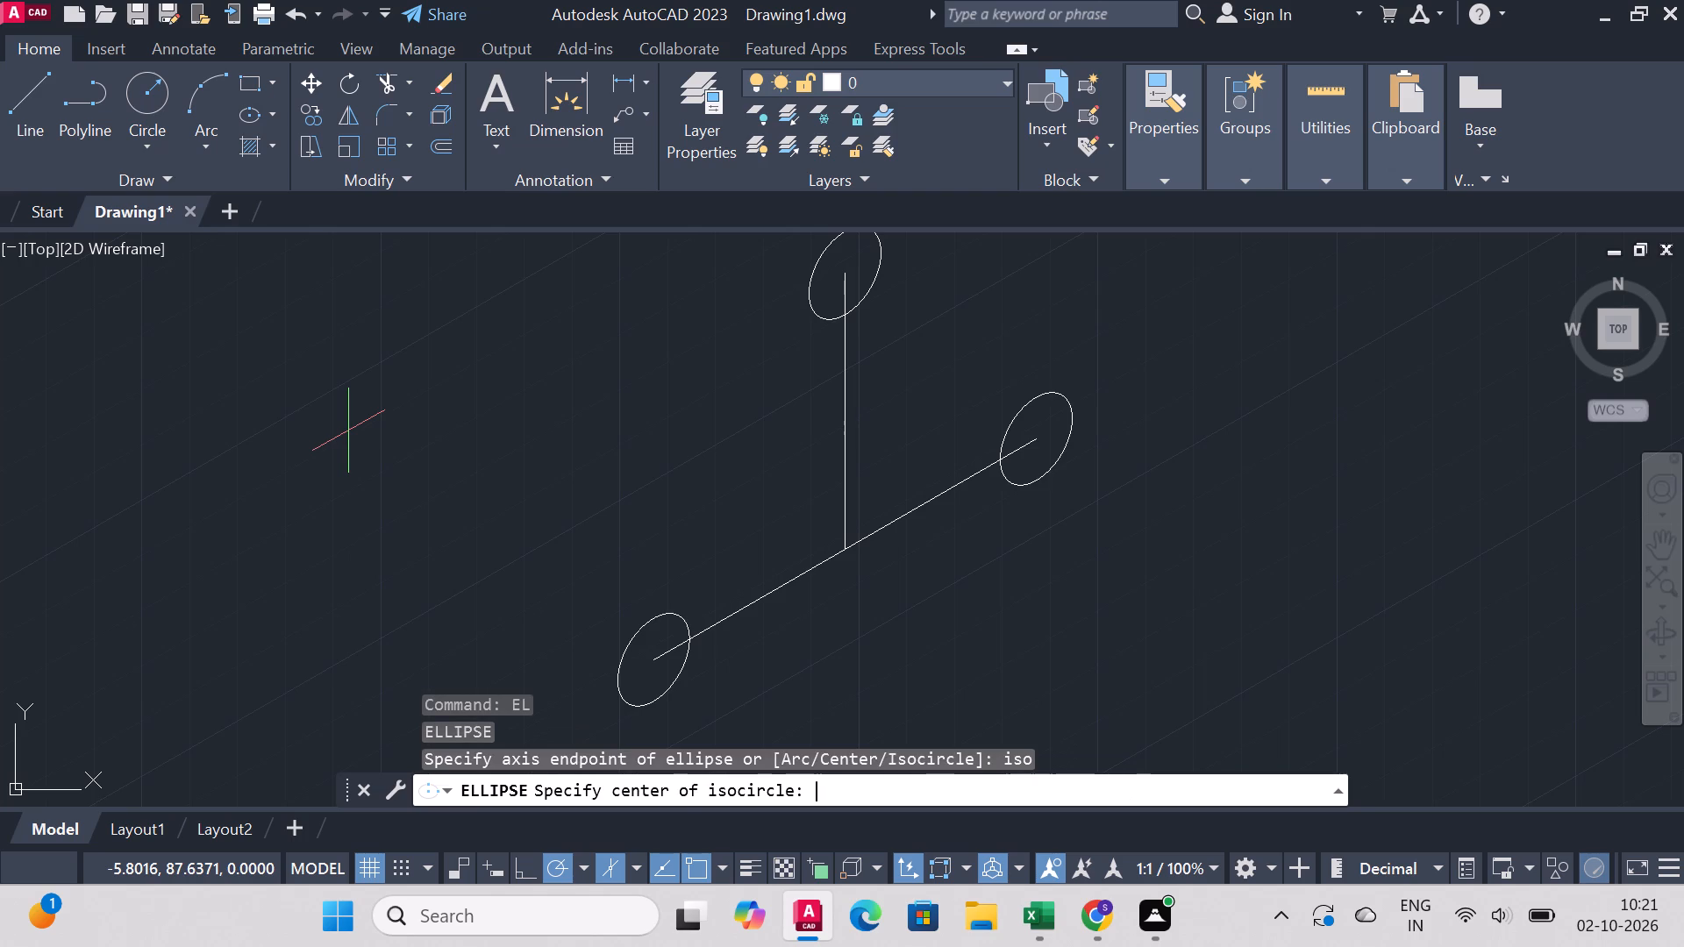
{"action": "left_click", "coordinate": [651, 666]}
{"action": "key", "text": "r"}
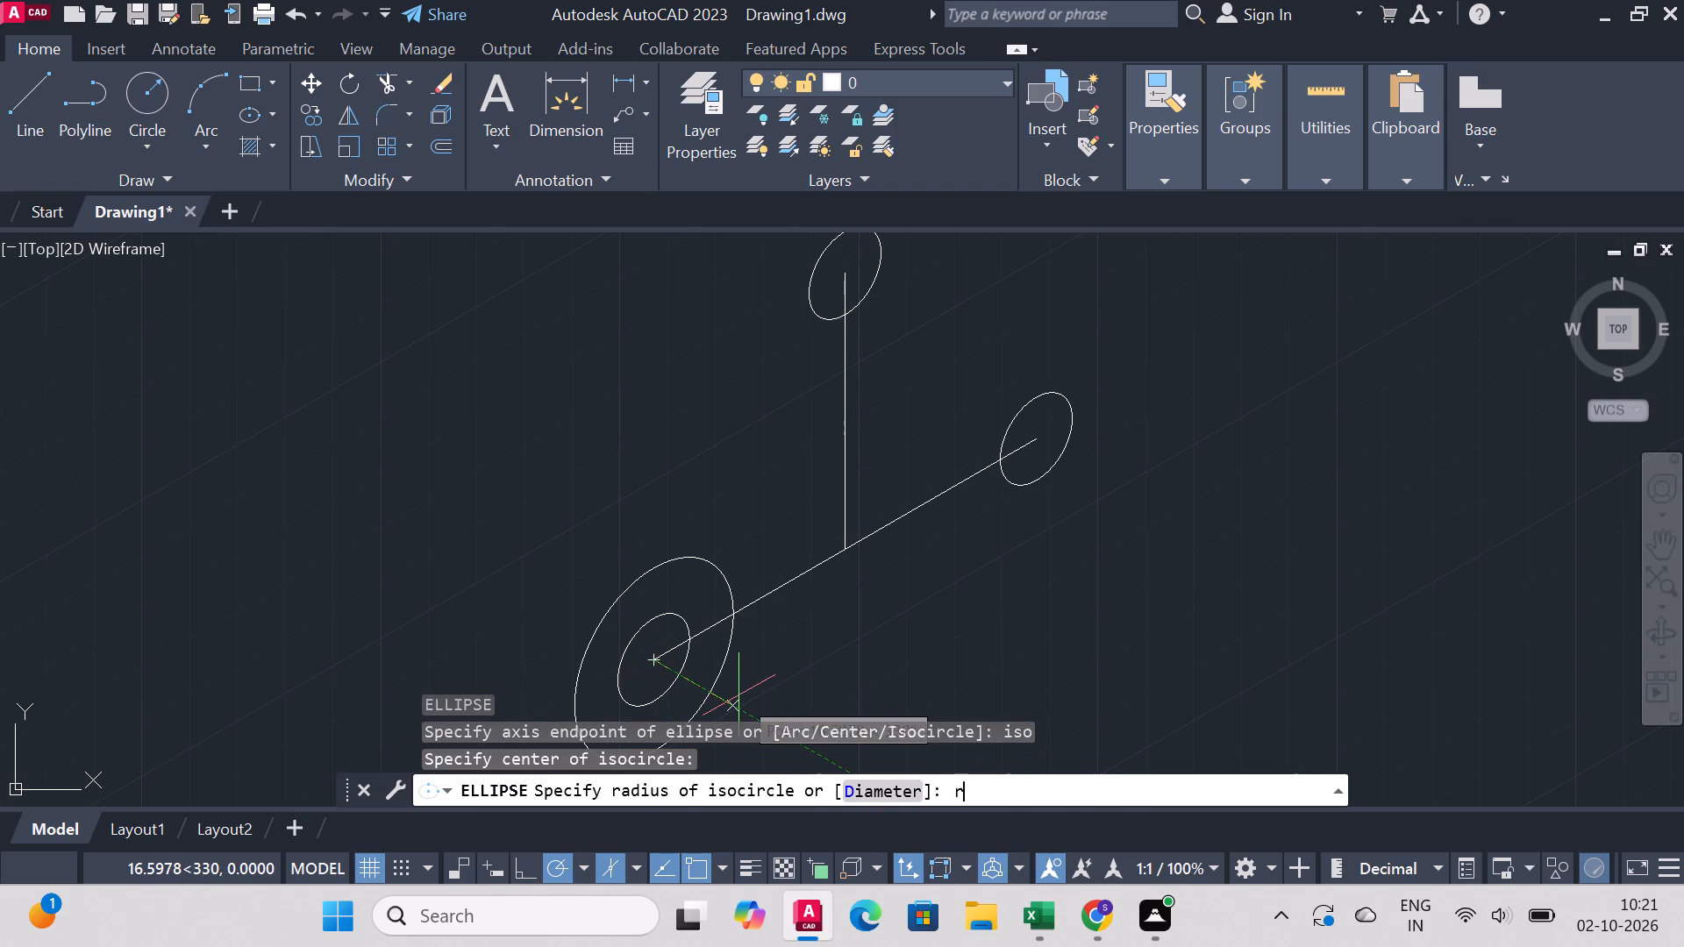
{"action": "key", "text": "Return"}
{"action": "type", "text": "15"}
{"action": "key", "text": "Return"}
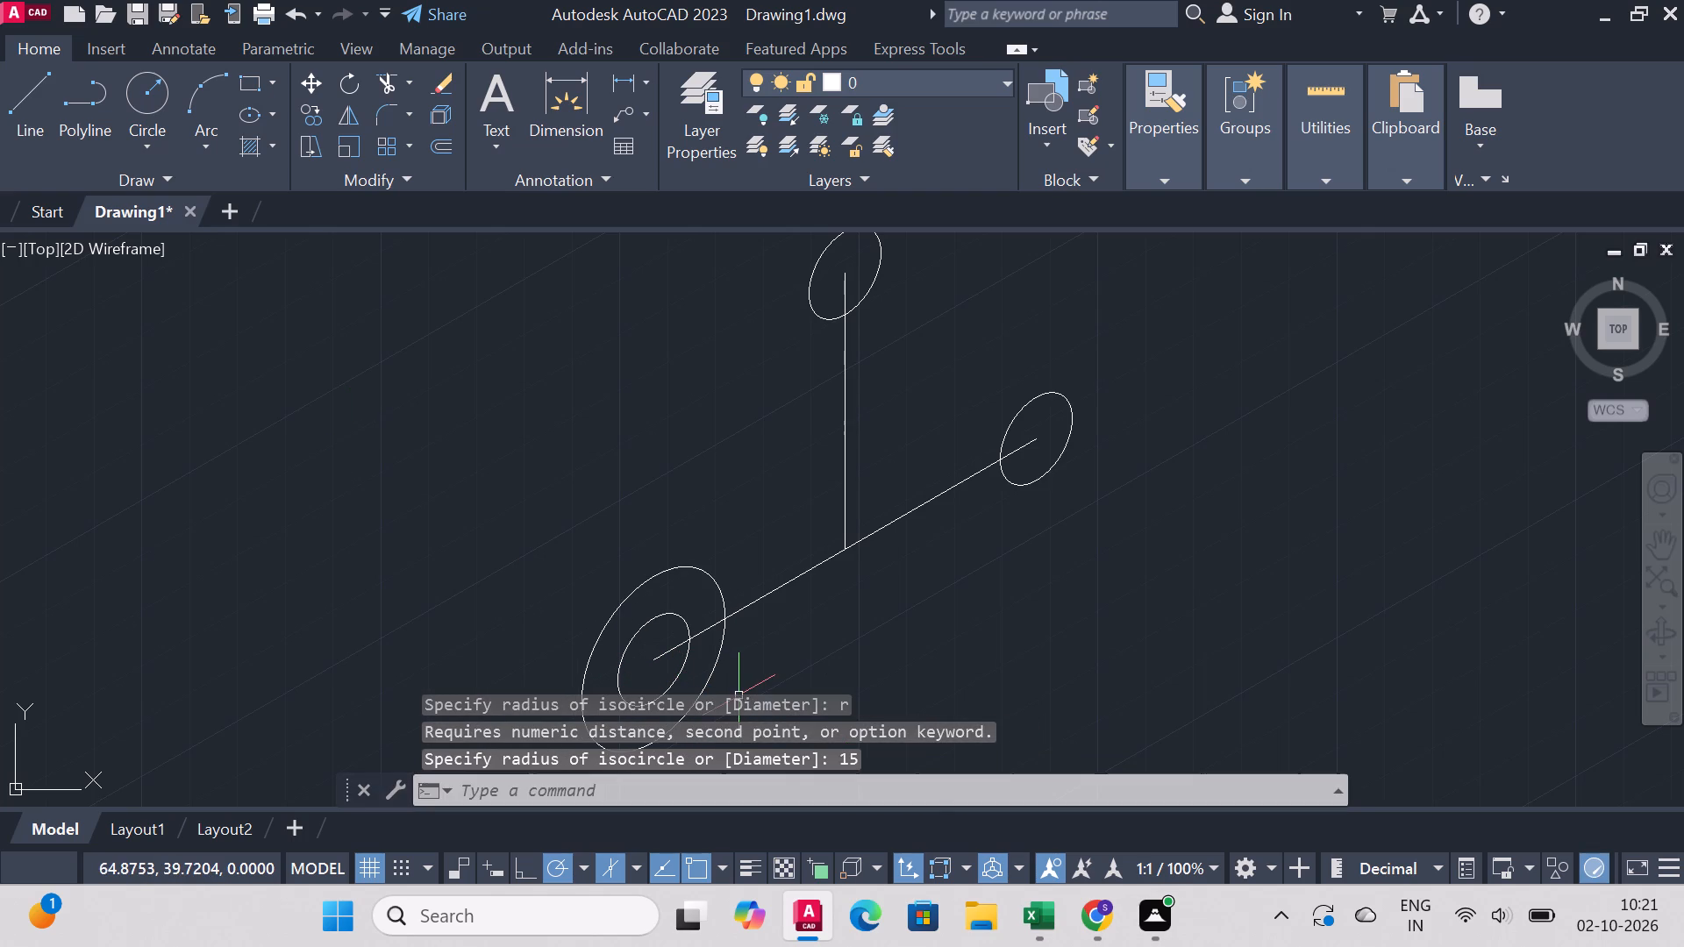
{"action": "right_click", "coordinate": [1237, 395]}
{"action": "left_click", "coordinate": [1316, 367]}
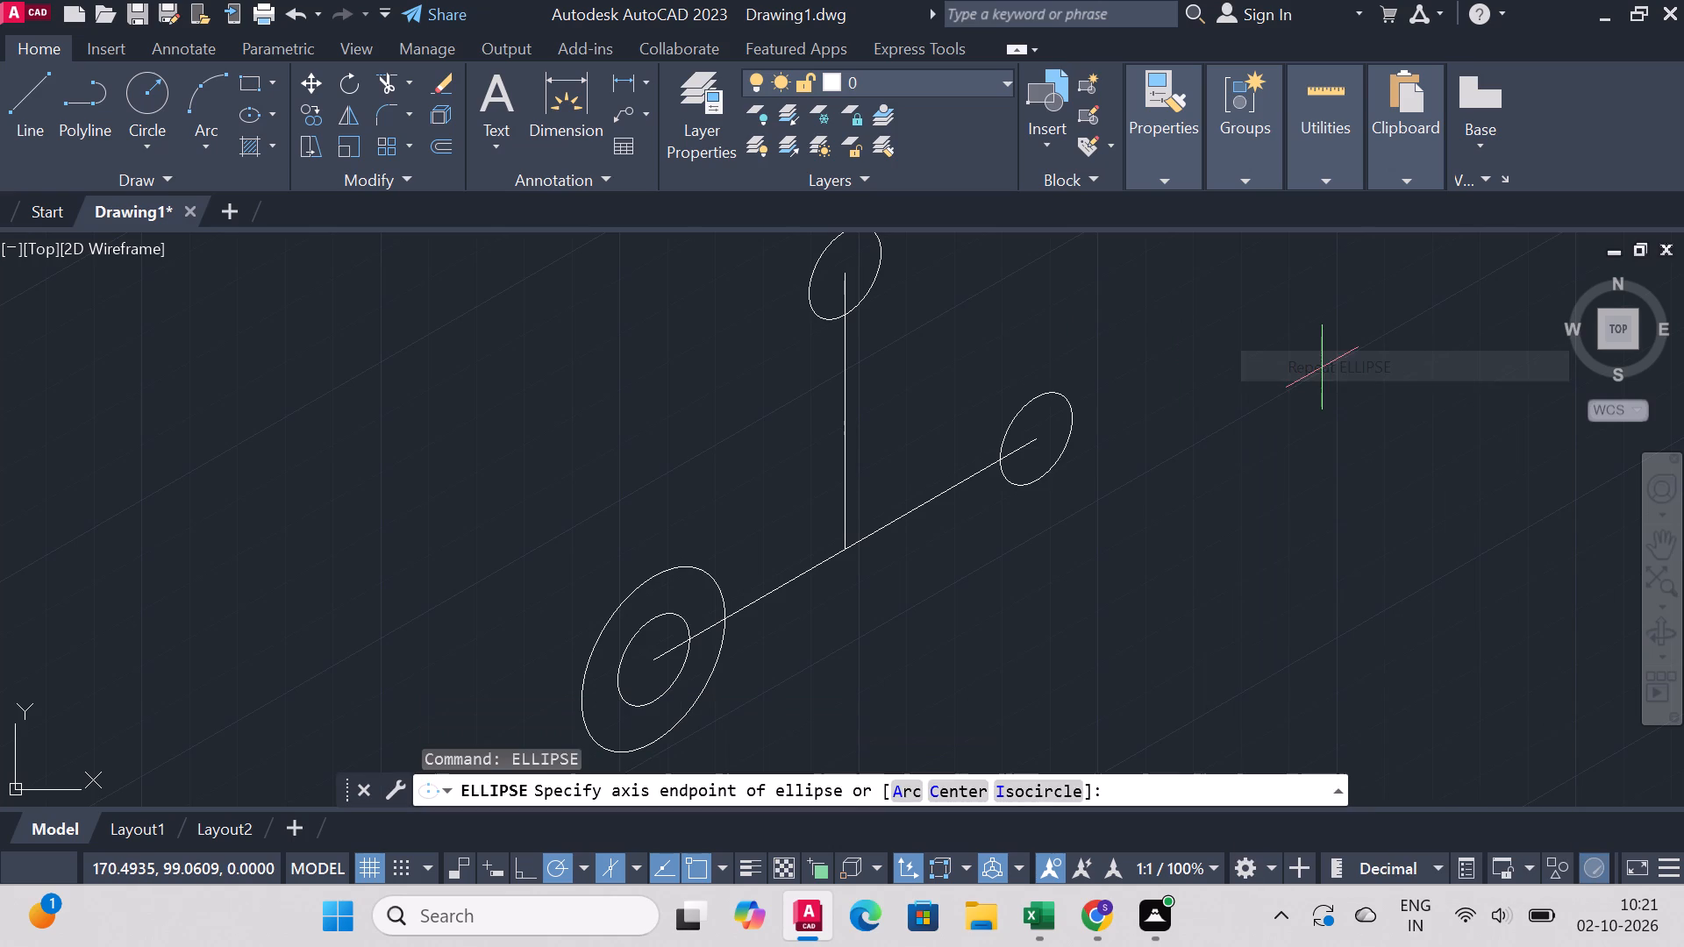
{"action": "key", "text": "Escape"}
Copy the 15 mm radius isocircle by its centre onto the centres of the other two small isocircles.
{"action": "scroll", "coordinate": [842, 477], "scroll_direction": "down", "scroll_amount": 2}
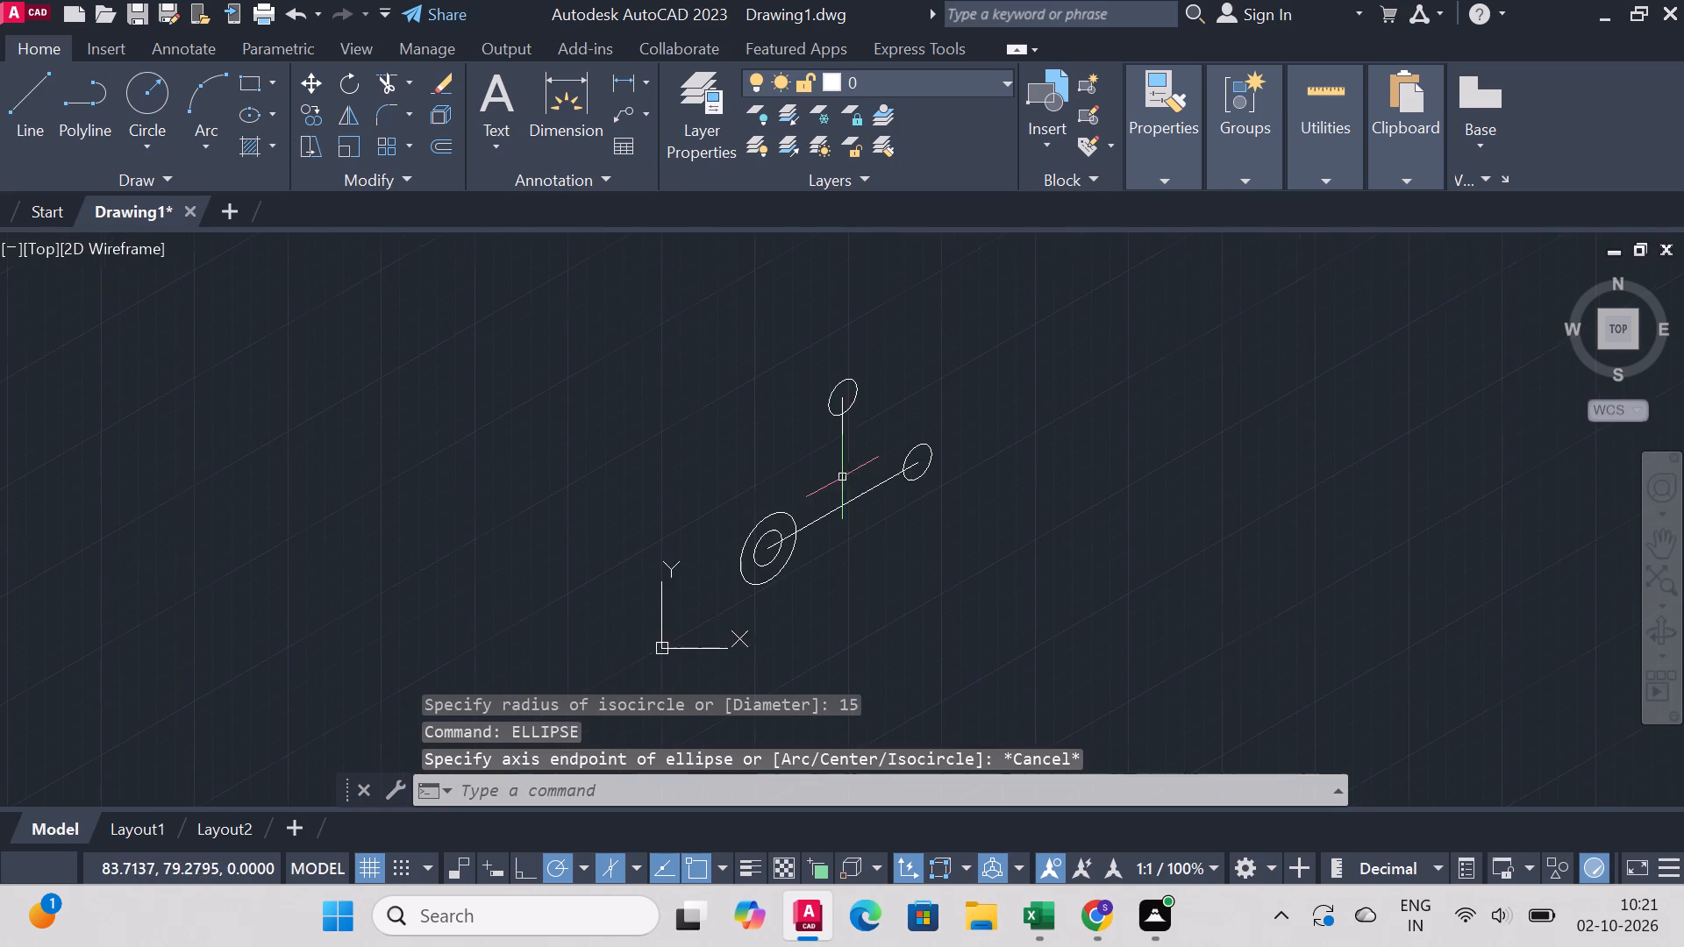
{"action": "scroll", "coordinate": [841, 507], "scroll_direction": "up", "scroll_amount": 1}
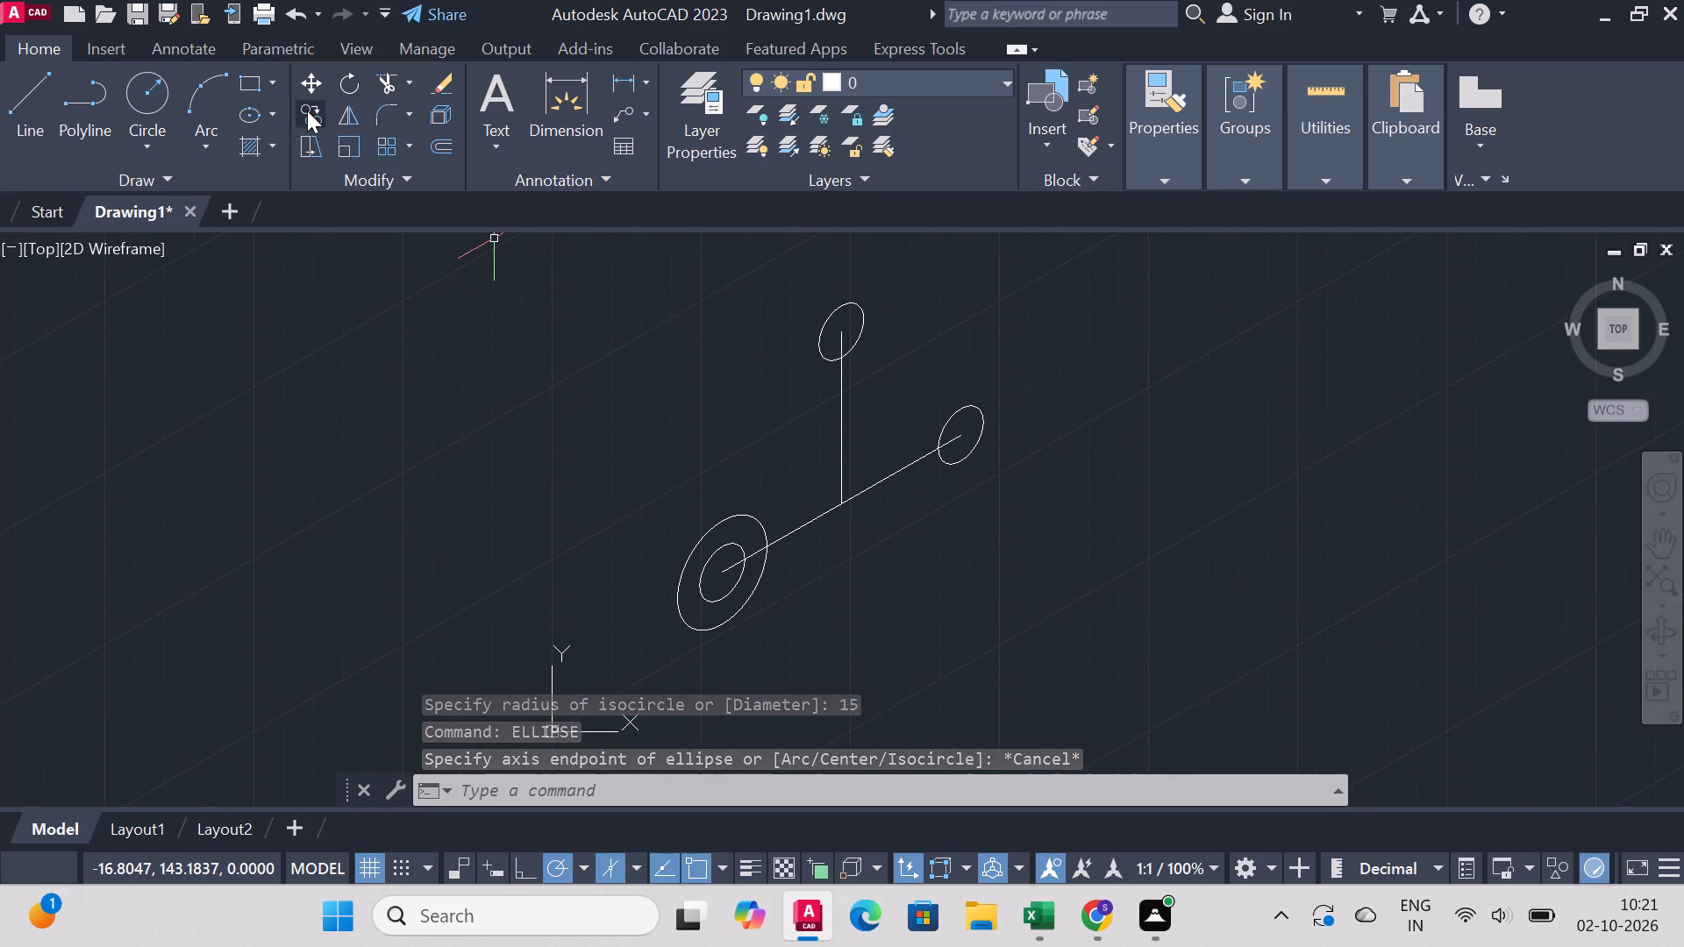
{"action": "left_click", "coordinate": [307, 110]}
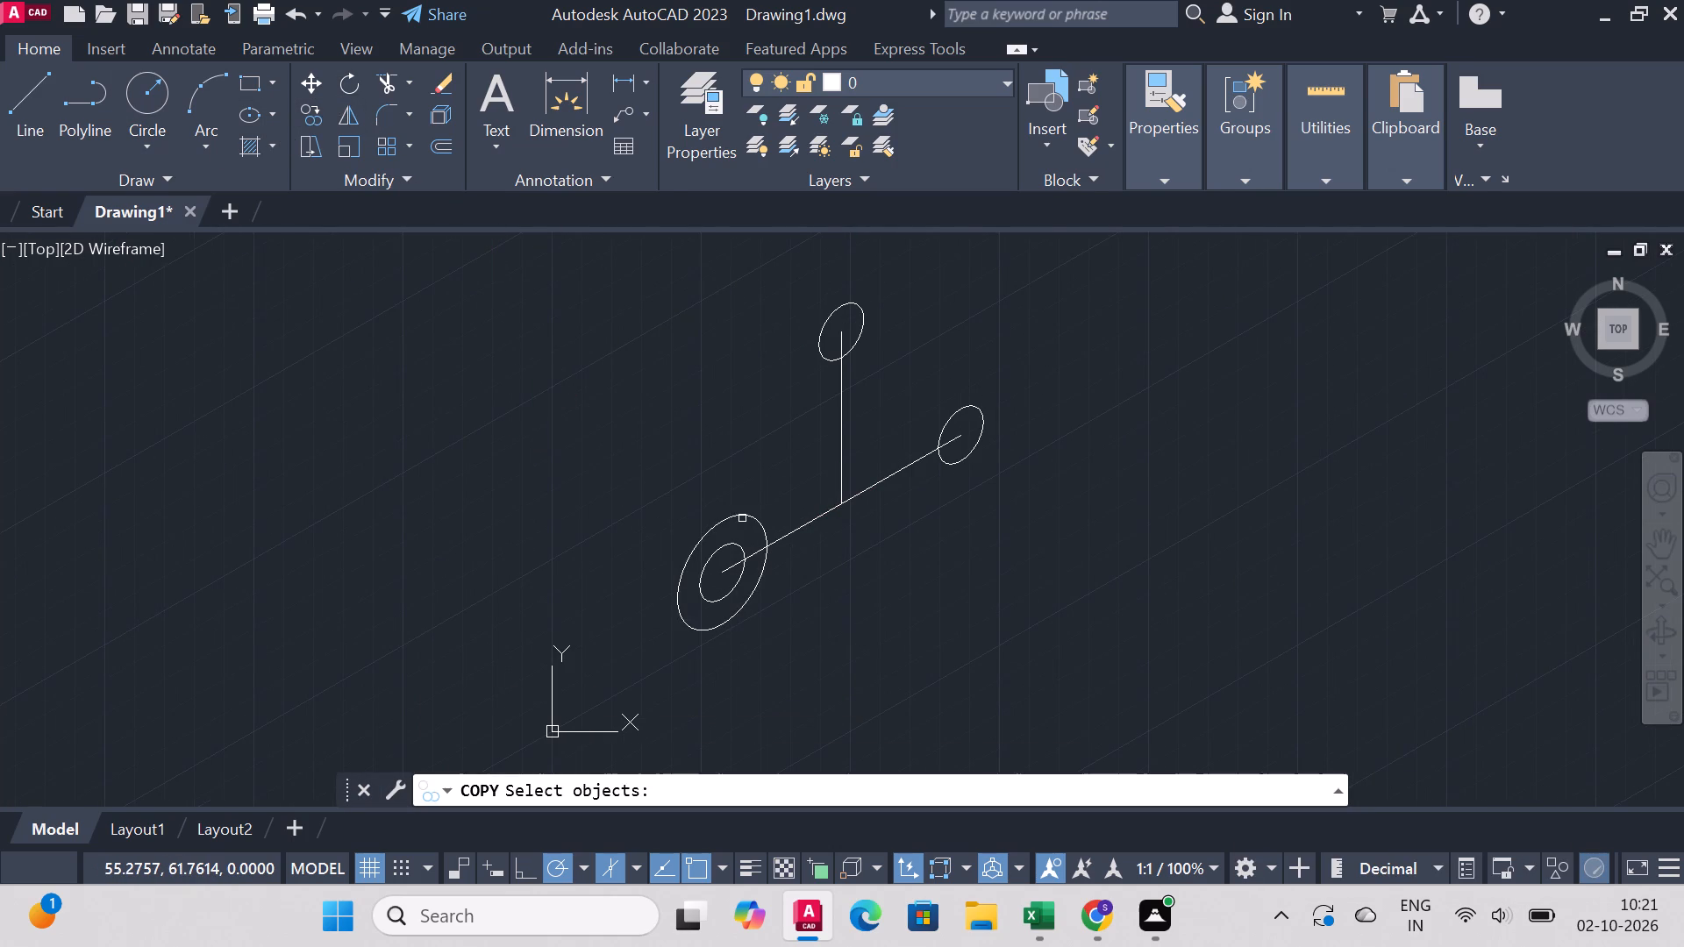
{"action": "left_click", "coordinate": [742, 516]}
{"action": "right_click", "coordinate": [739, 510]}
{"action": "left_click", "coordinate": [717, 569]}
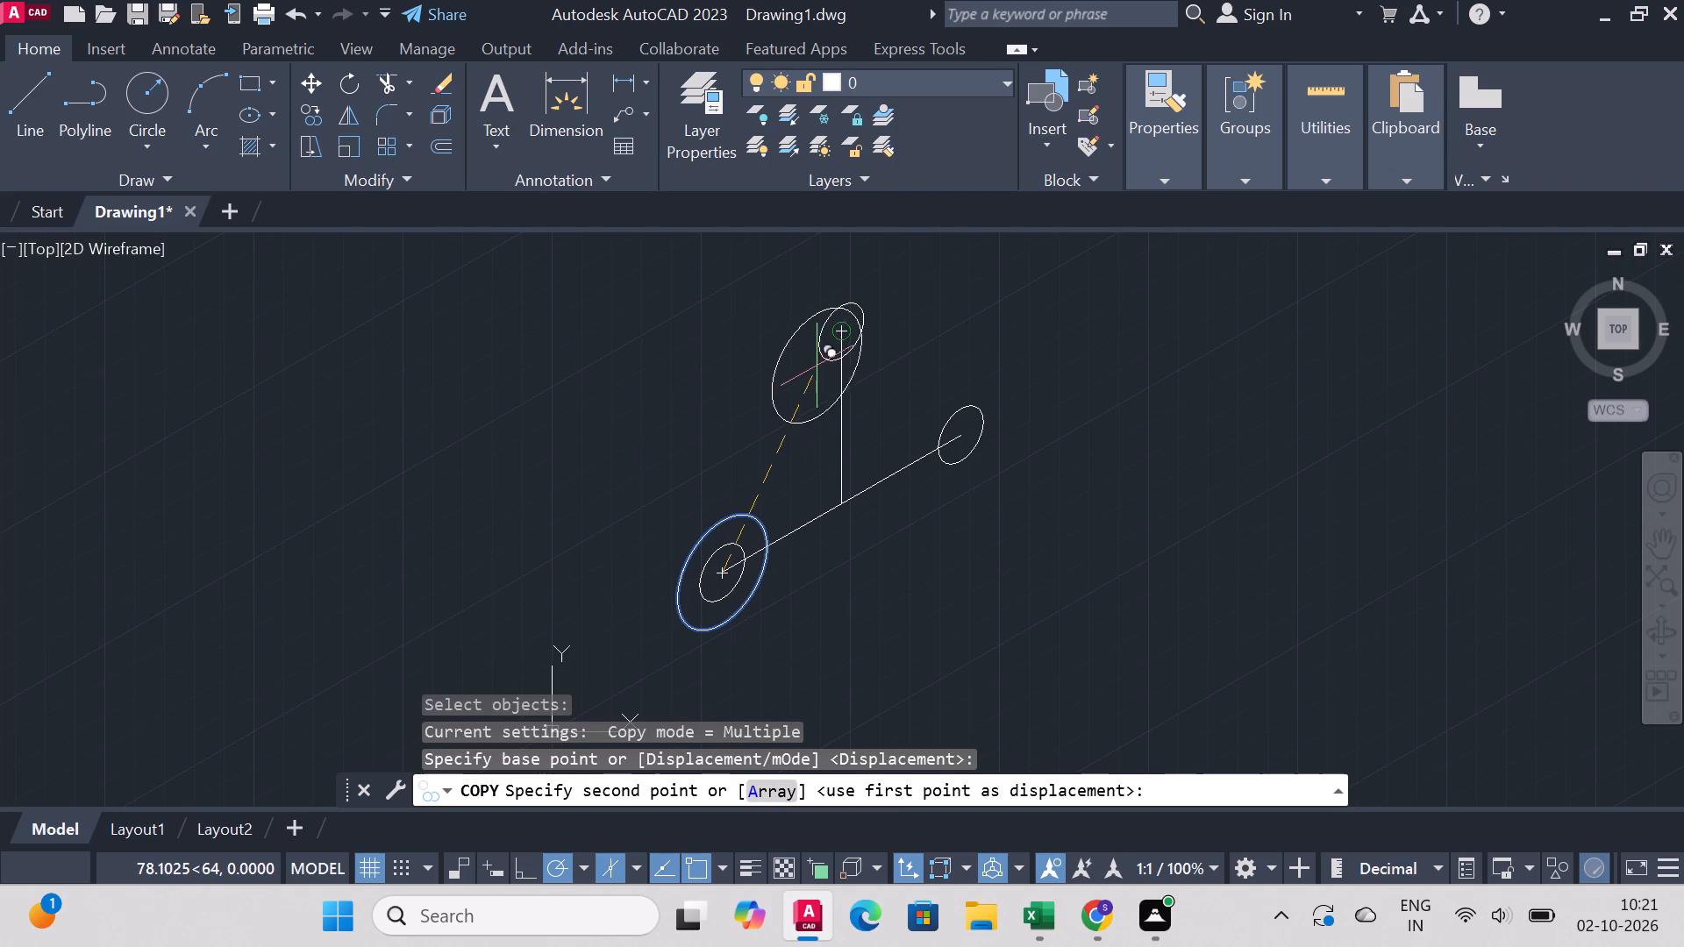
{"action": "left_click", "coordinate": [836, 337]}
{"action": "left_click", "coordinate": [963, 434]}
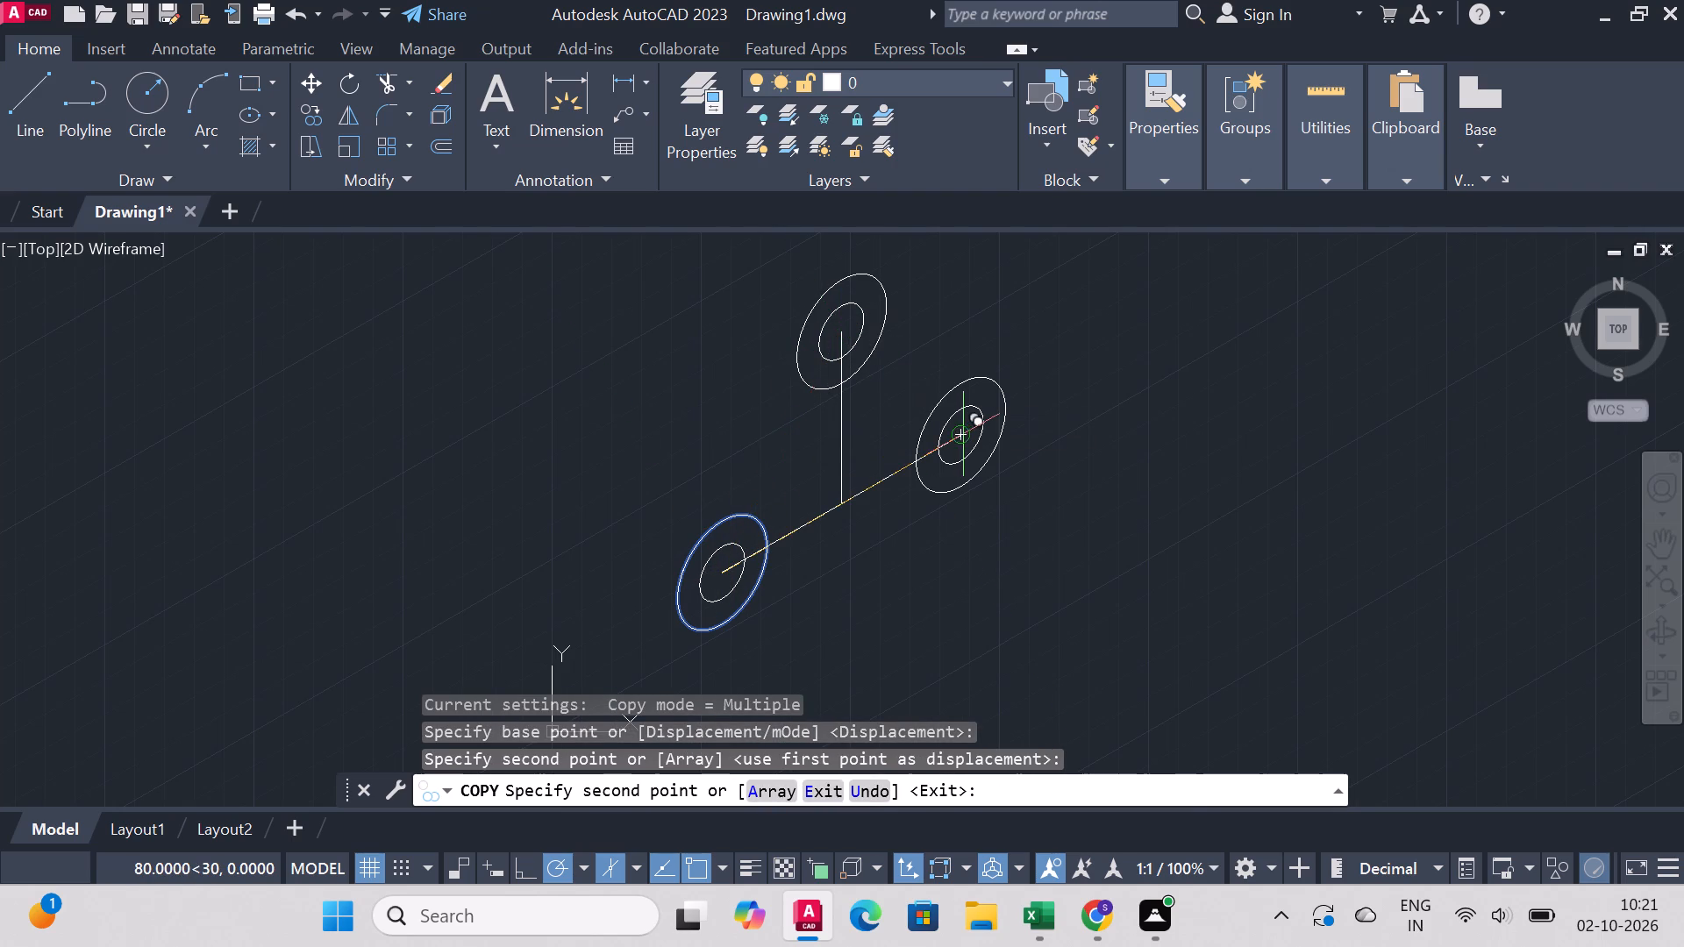
{"action": "right_click", "coordinate": [965, 435]}
{"action": "left_click", "coordinate": [1005, 446]}
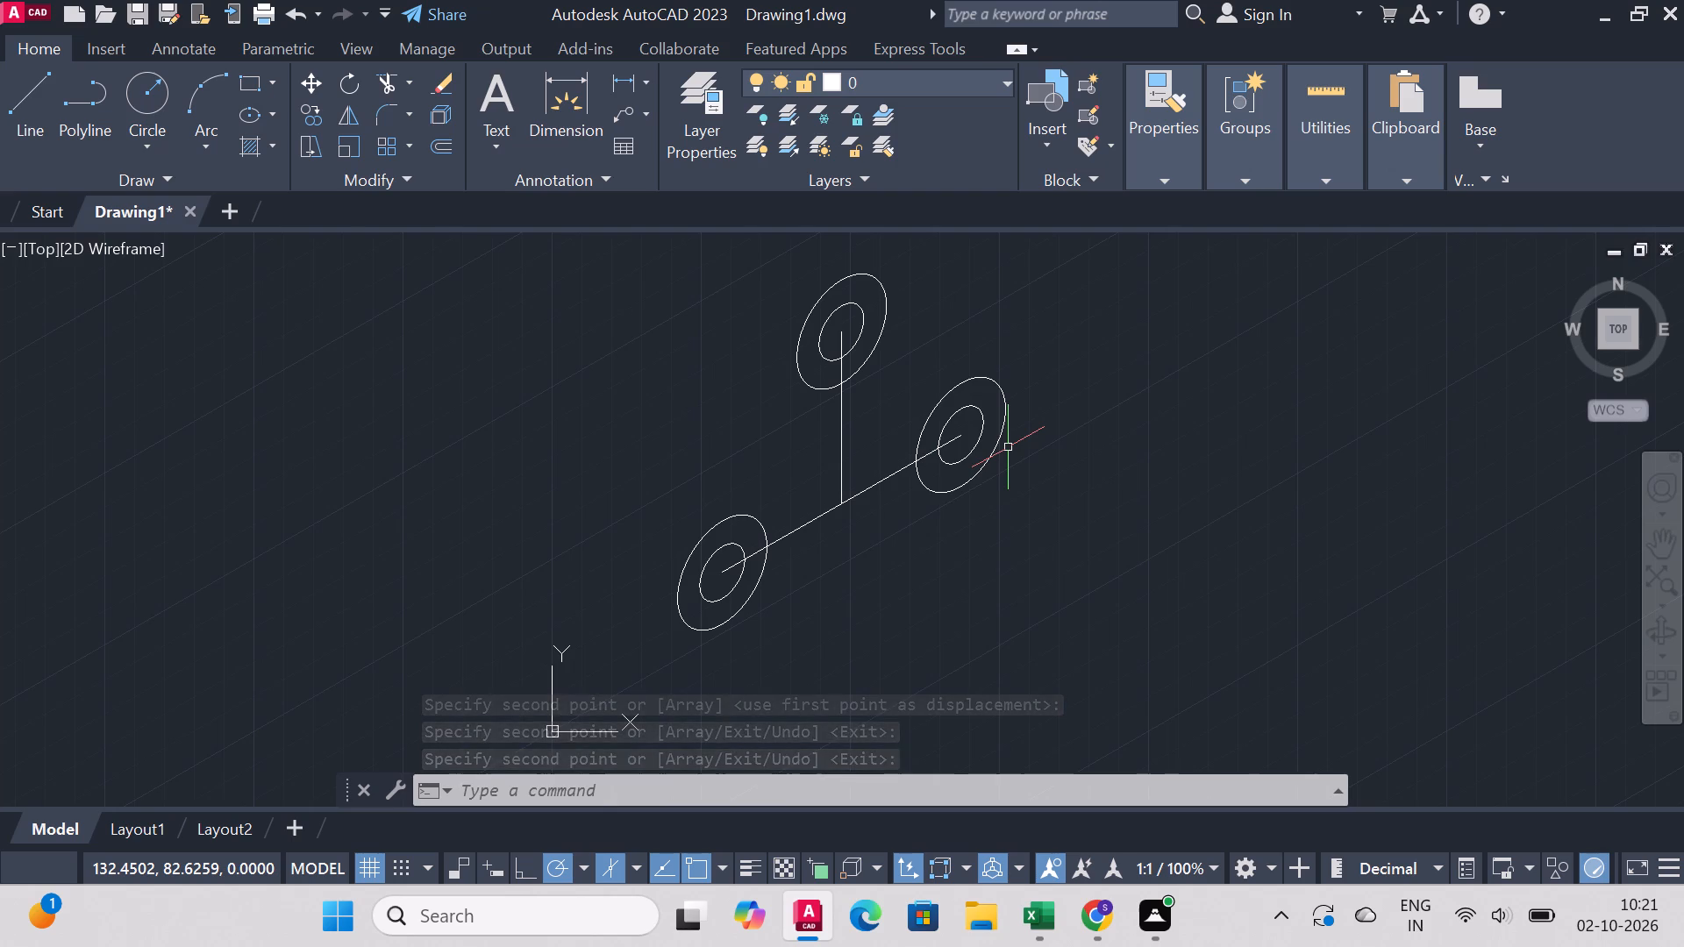
Draw two lines from the top isocircles' centre out to the large isocircle, one at 30° and one in the opposite direction.
{"action": "left_click", "coordinate": [46, 116]}
{"action": "left_click", "coordinate": [837, 327]}
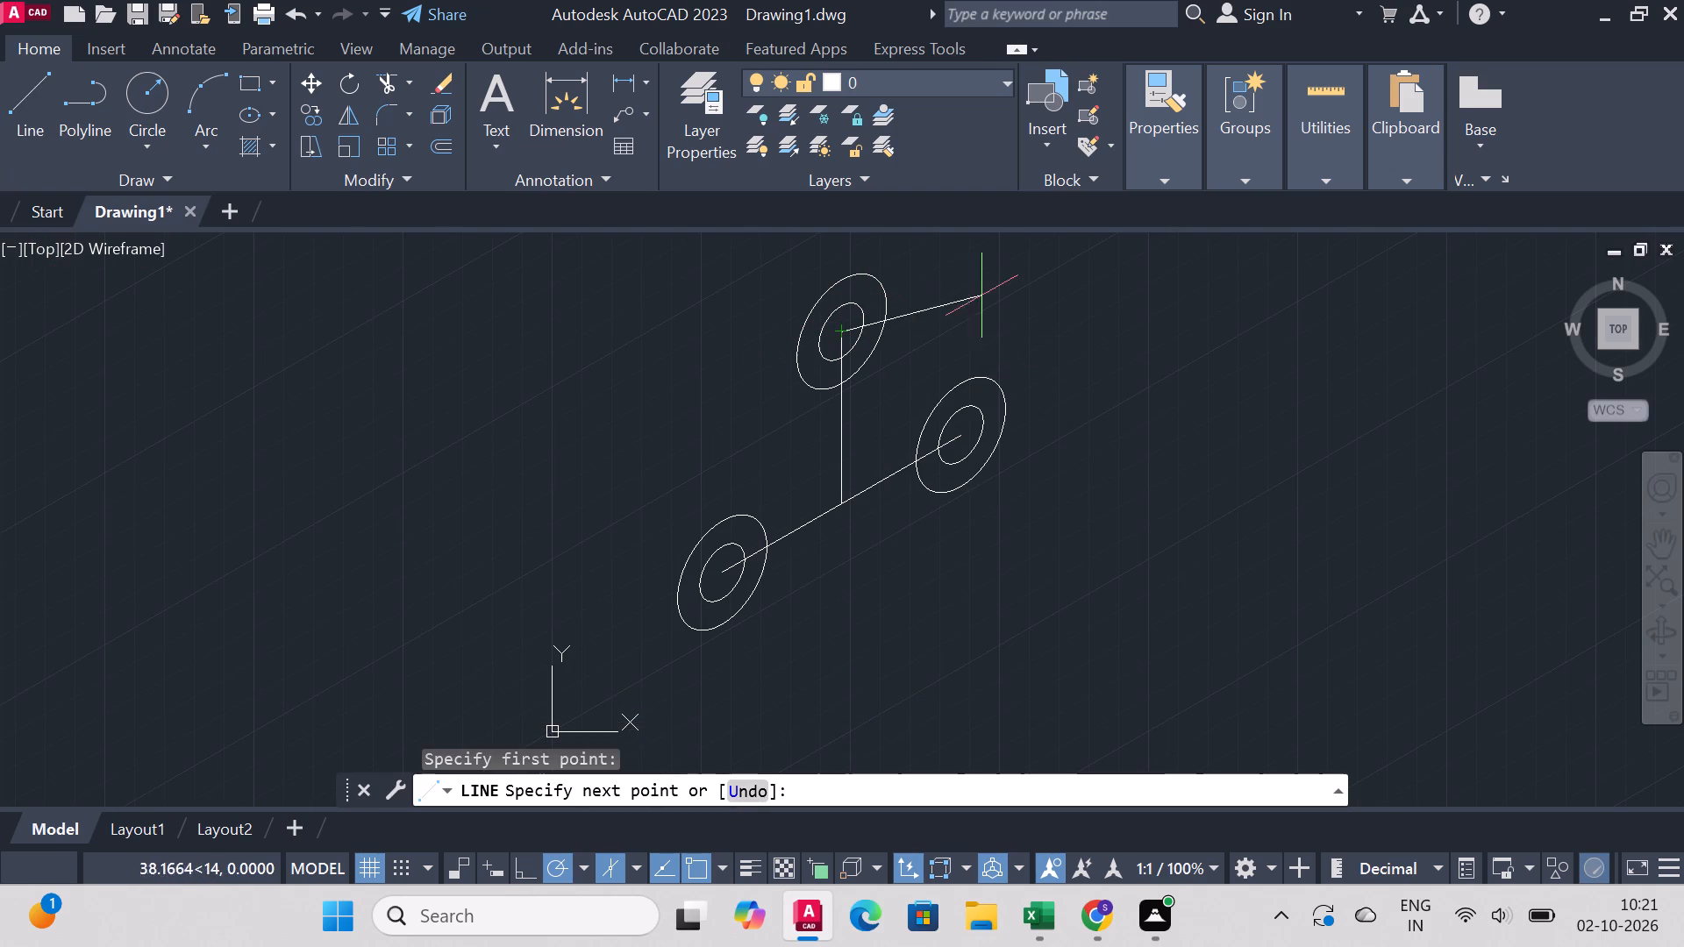
{"action": "left_click", "coordinate": [889, 302]}
{"action": "right_click", "coordinate": [889, 301]}
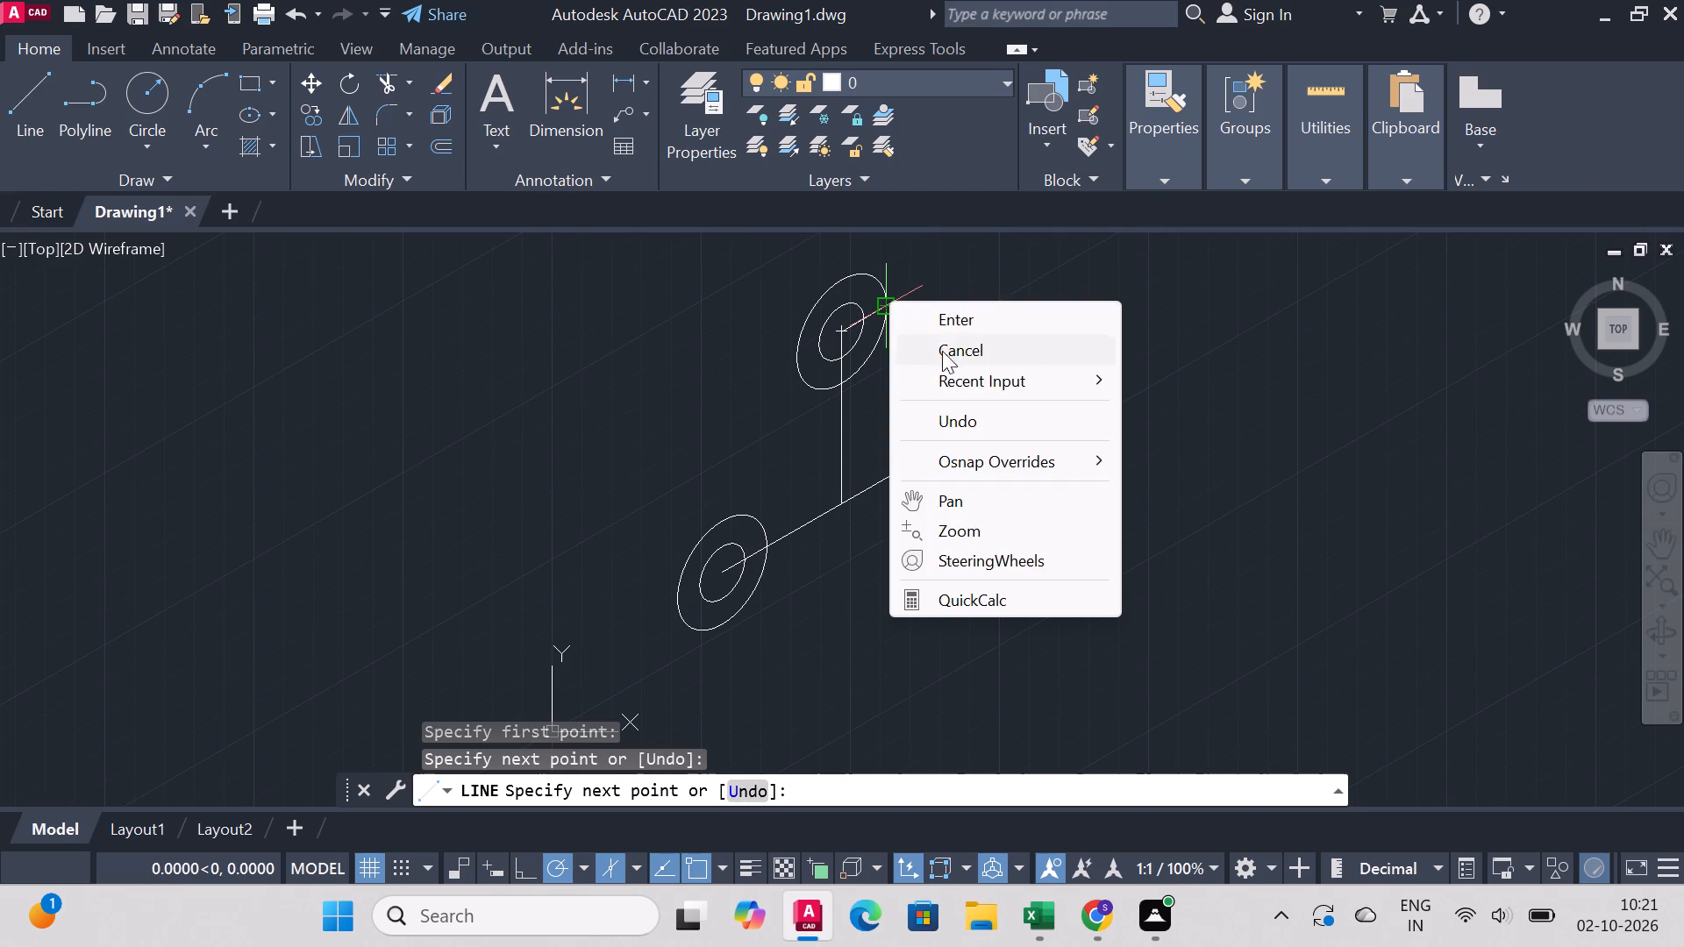
{"action": "left_click", "coordinate": [954, 324]}
{"action": "right_click", "coordinate": [954, 324]}
{"action": "left_click", "coordinate": [1027, 332]}
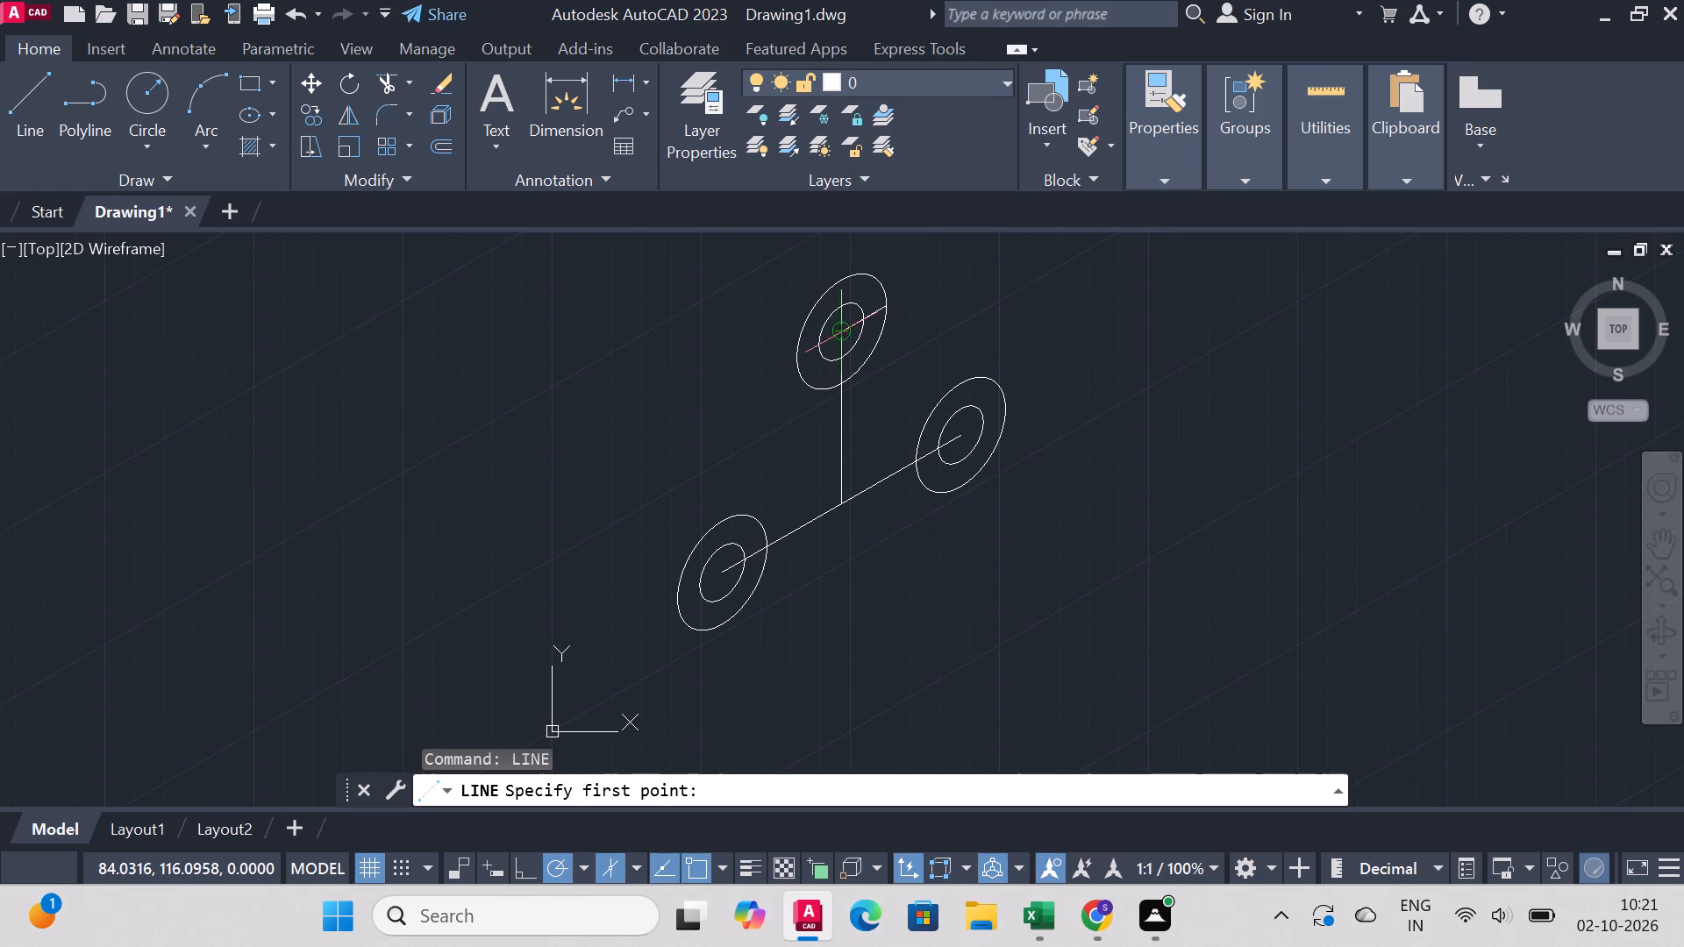
{"action": "left_click", "coordinate": [845, 336]}
{"action": "left_click", "coordinate": [797, 348]}
{"action": "right_click", "coordinate": [798, 348]}
{"action": "left_click", "coordinate": [867, 356]}
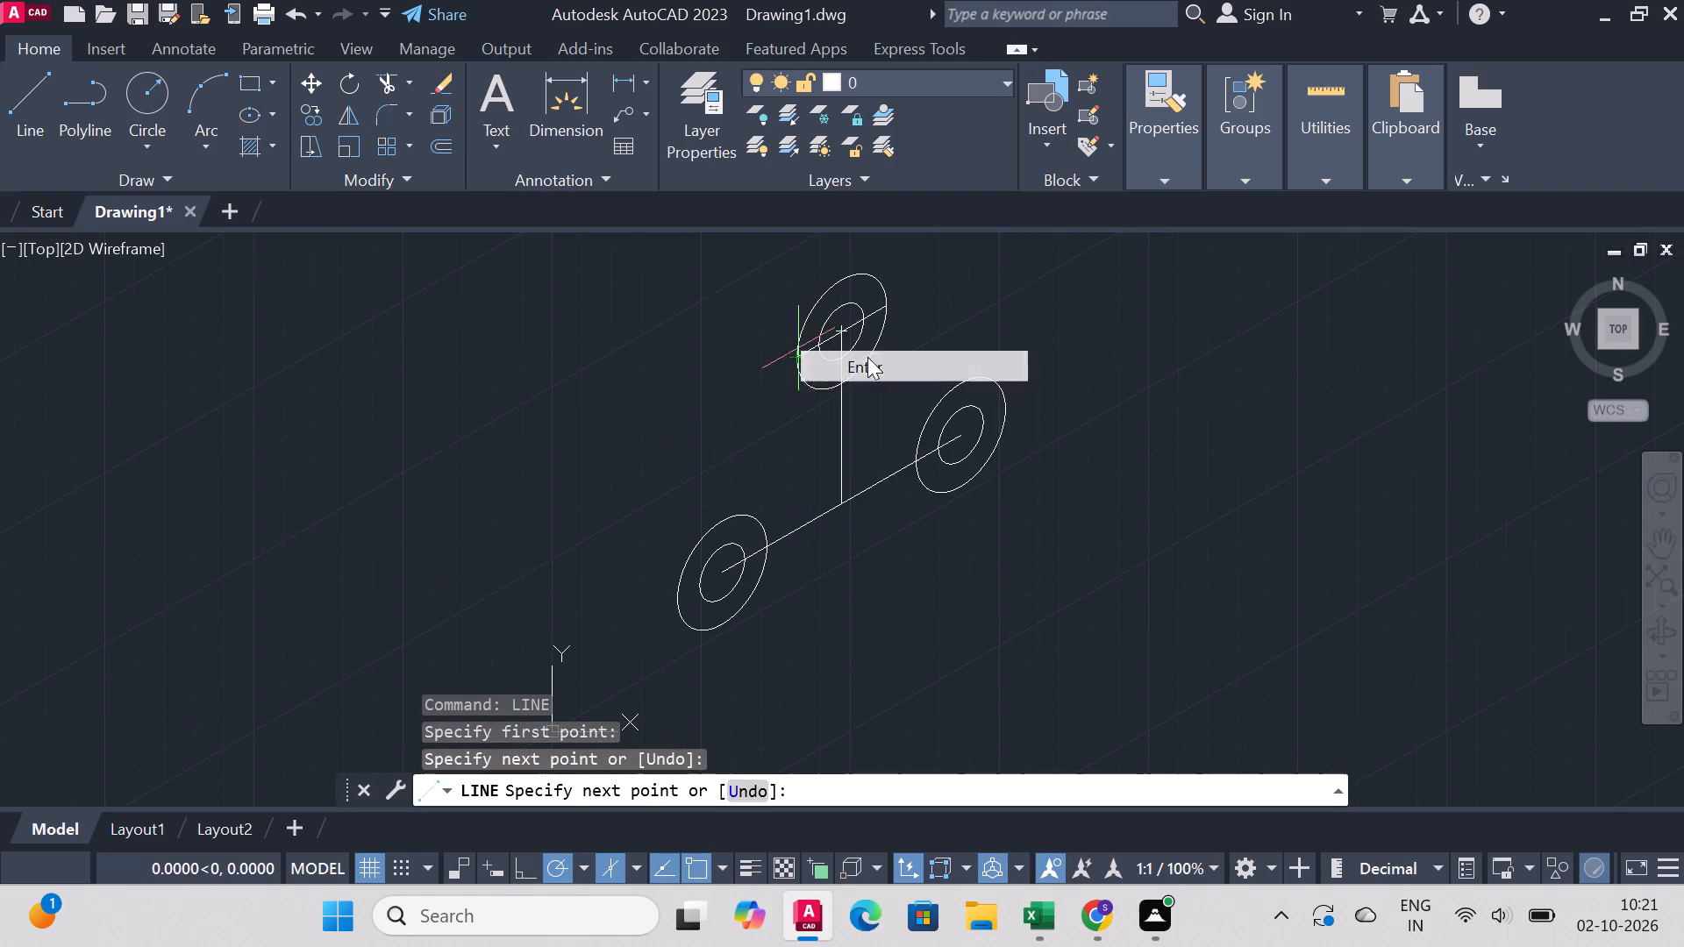
Draw a line from the lowest isocircles' centre outward to the large isocircle, extending the inclined line's direction downward.
{"action": "right_click", "coordinate": [579, 372]}
{"action": "left_click", "coordinate": [685, 374]}
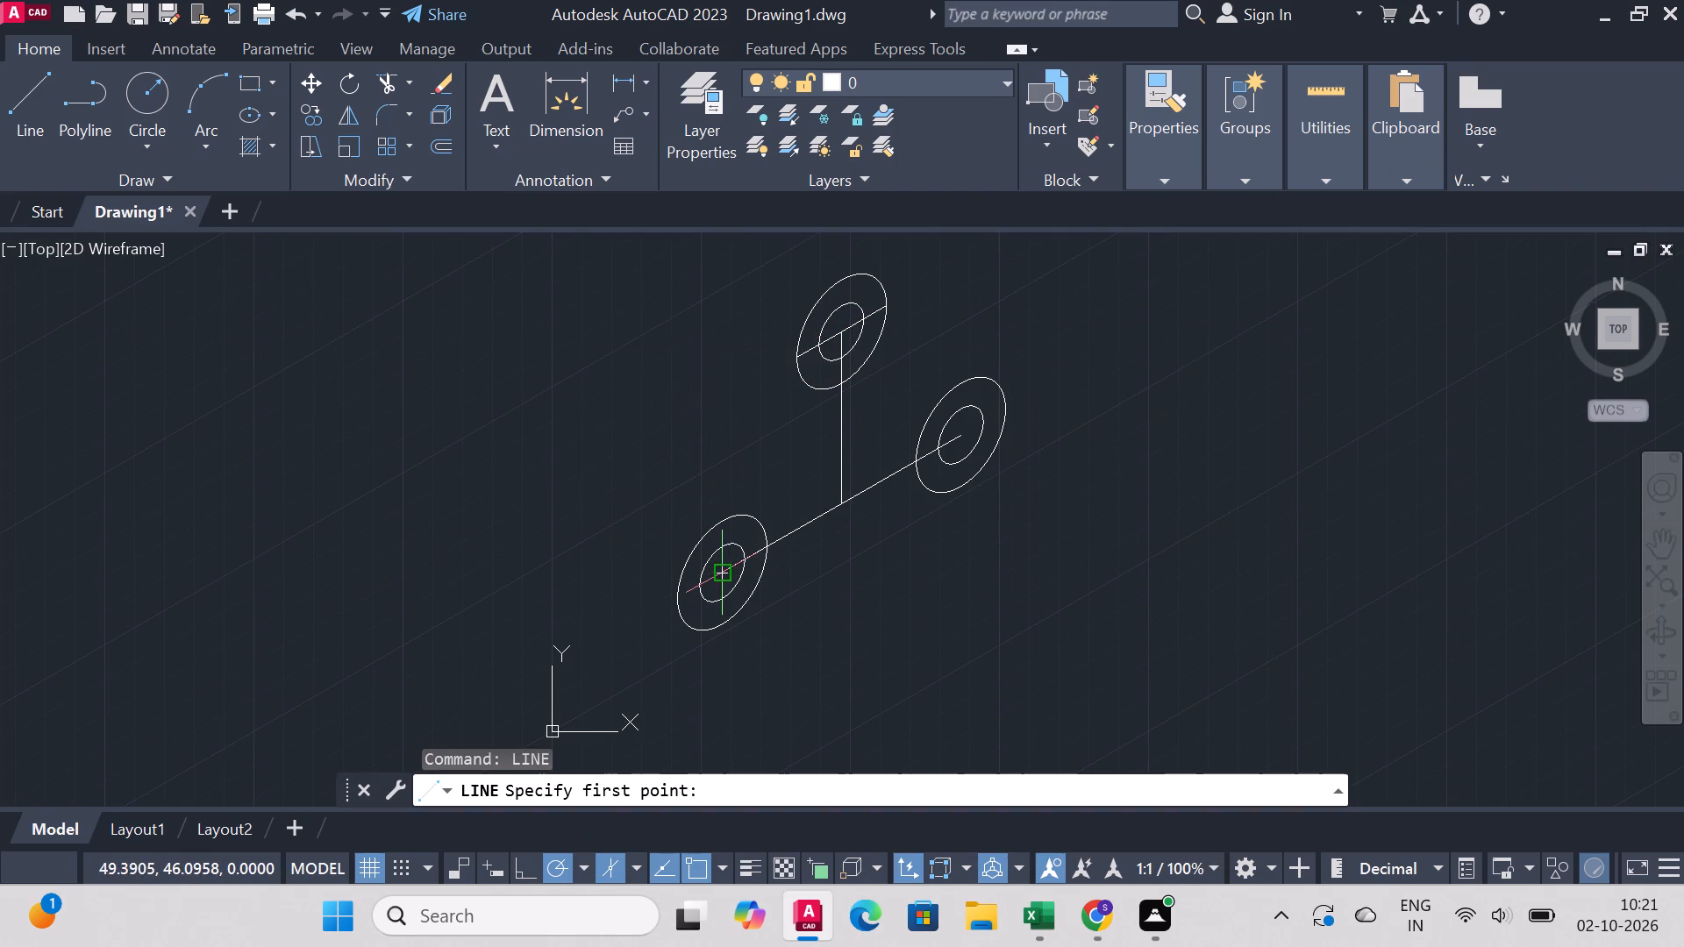
{"action": "left_click", "coordinate": [719, 568]}
{"action": "left_click", "coordinate": [677, 598]}
{"action": "right_click", "coordinate": [674, 594]}
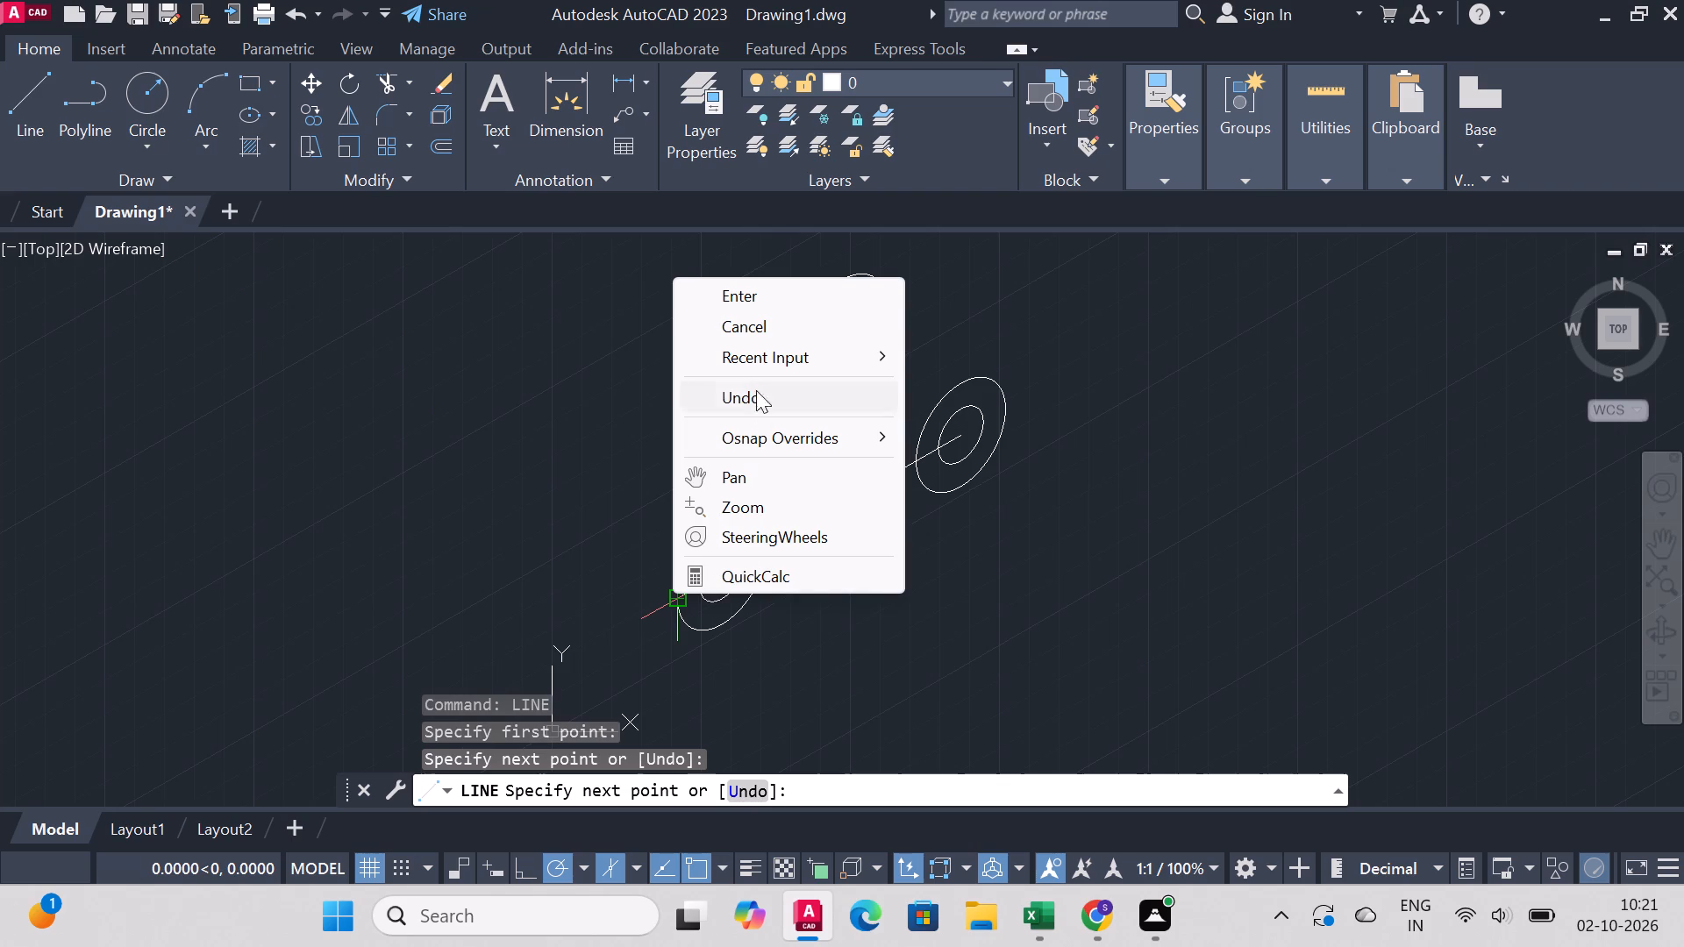
{"action": "left_click", "coordinate": [755, 294]}
Draw a 15 mm line at 30° from the centre of the isocircles at the inclined line's upper end to the large isocircle.
{"action": "right_click", "coordinate": [958, 393]}
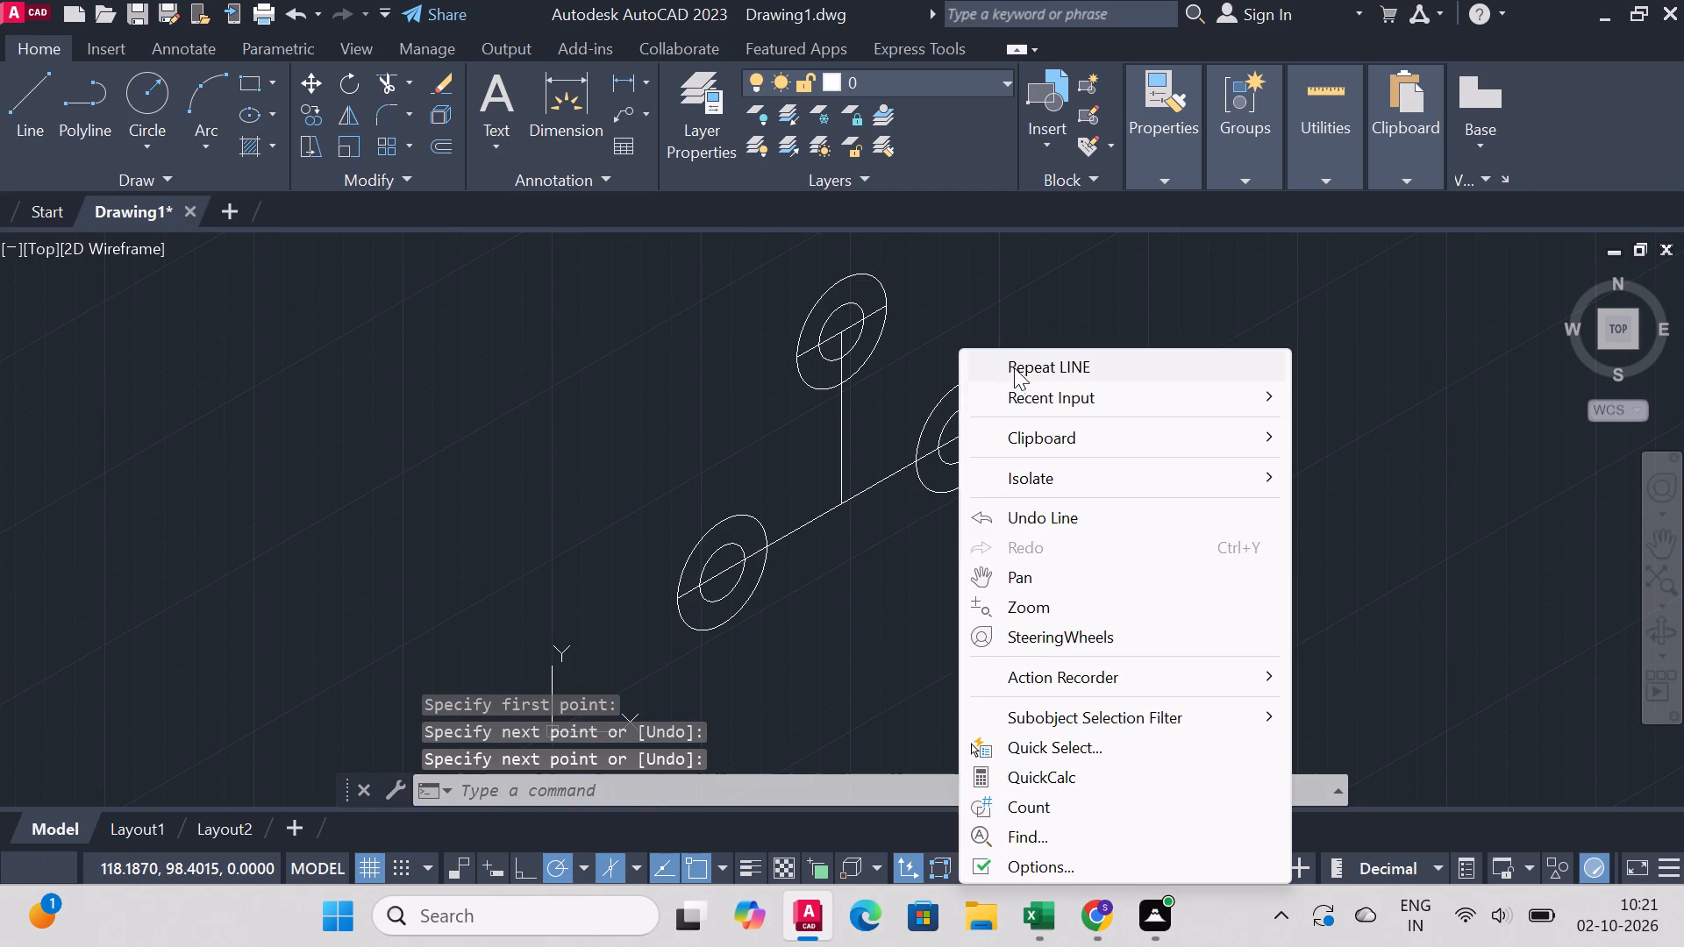
{"action": "left_click", "coordinate": [1015, 367]}
{"action": "left_click", "coordinate": [963, 430]}
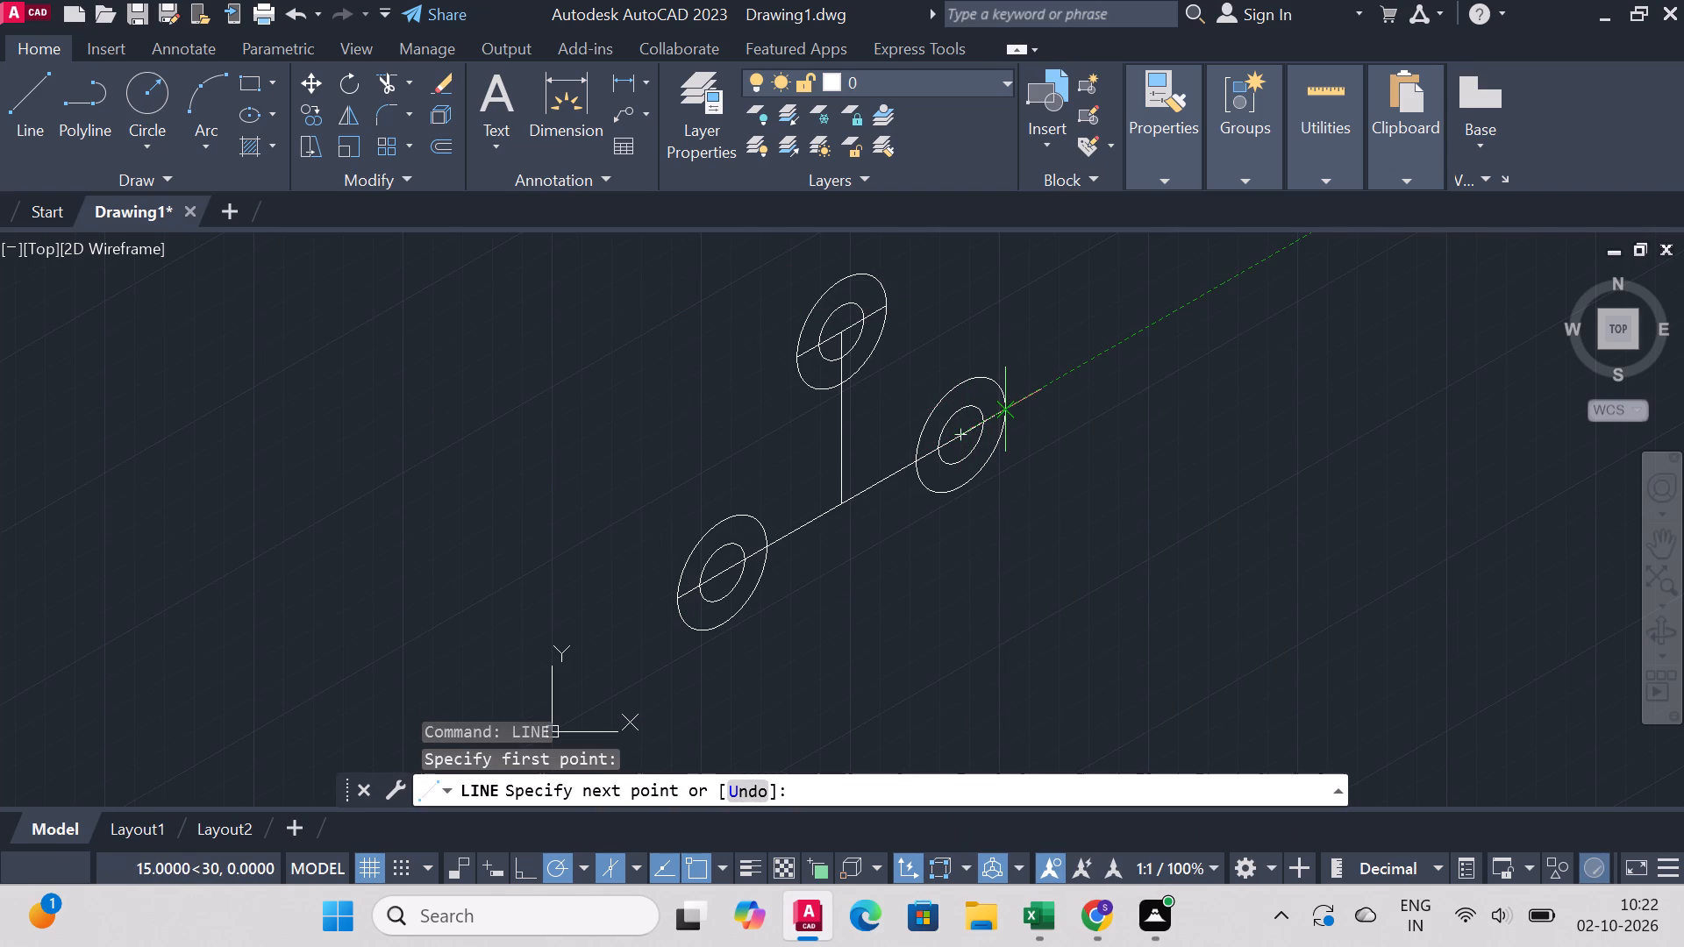
{"action": "left_click", "coordinate": [1007, 404]}
{"action": "right_click", "coordinate": [1007, 403]}
{"action": "left_click", "coordinate": [1078, 412]}
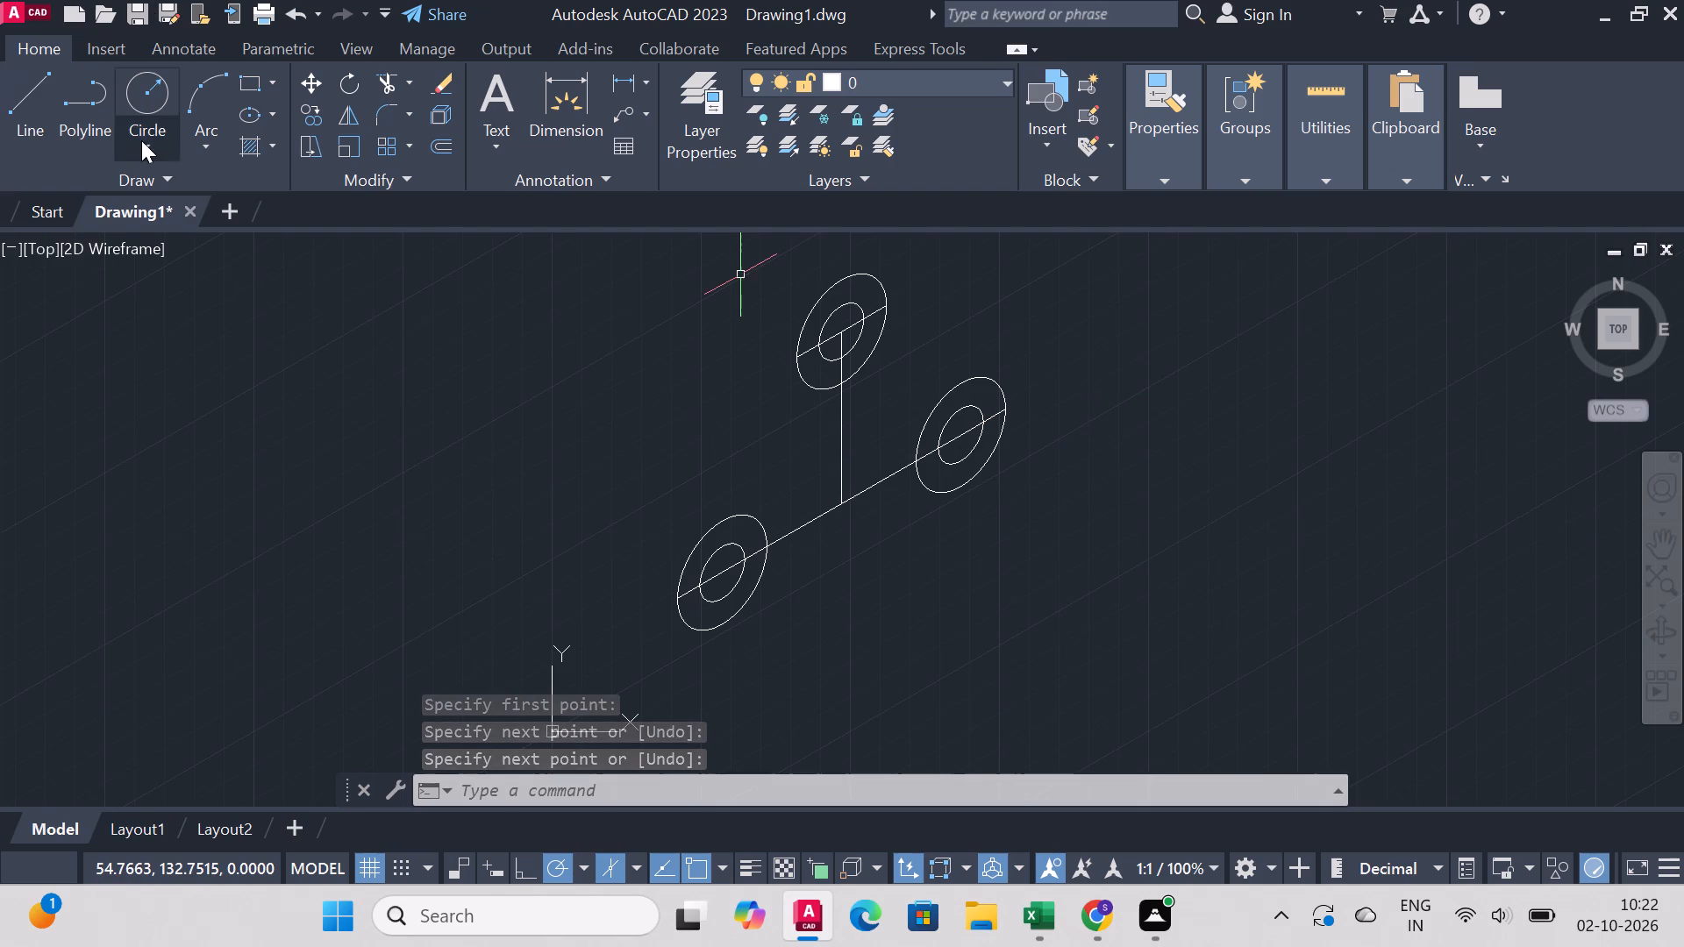
Draw a vertical line upward from the centre of the isocircles at the inclined line's upper end to the large isocircle.
{"action": "left_click", "coordinate": [40, 110]}
{"action": "left_click", "coordinate": [967, 434]}
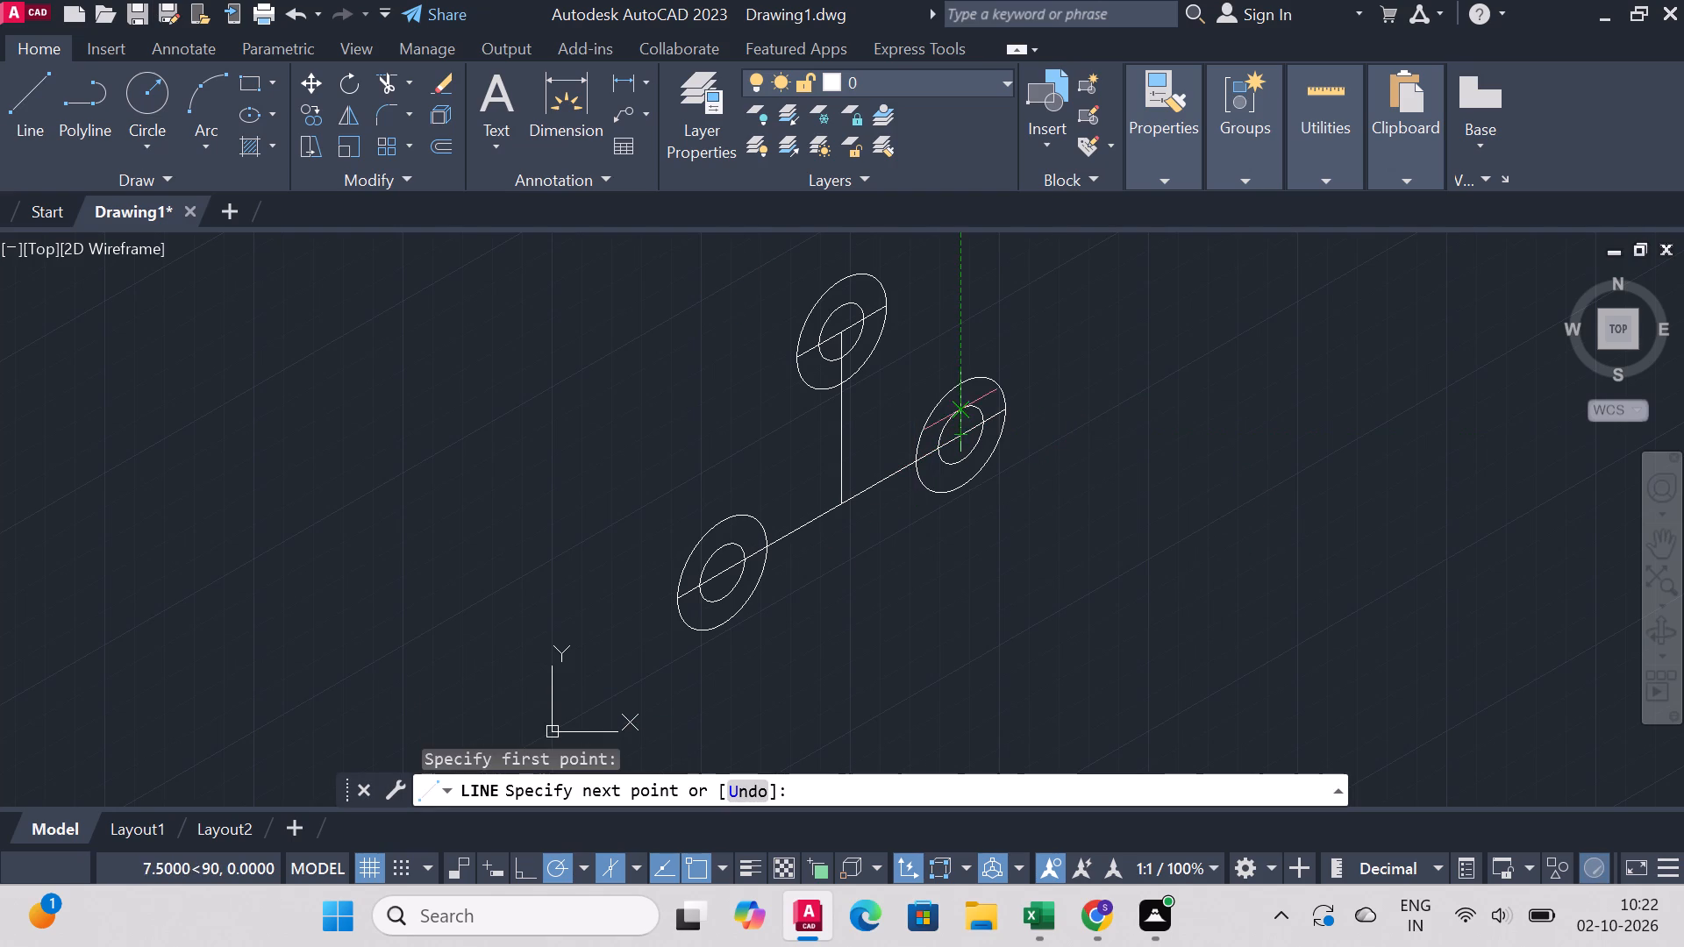
{"action": "left_click", "coordinate": [966, 381]}
{"action": "right_click", "coordinate": [966, 381]}
{"action": "left_click", "coordinate": [1028, 384]}
Draw a vertical line upward from the lowest isocircles' centre to the large isocircle.
{"action": "right_click", "coordinate": [986, 374]}
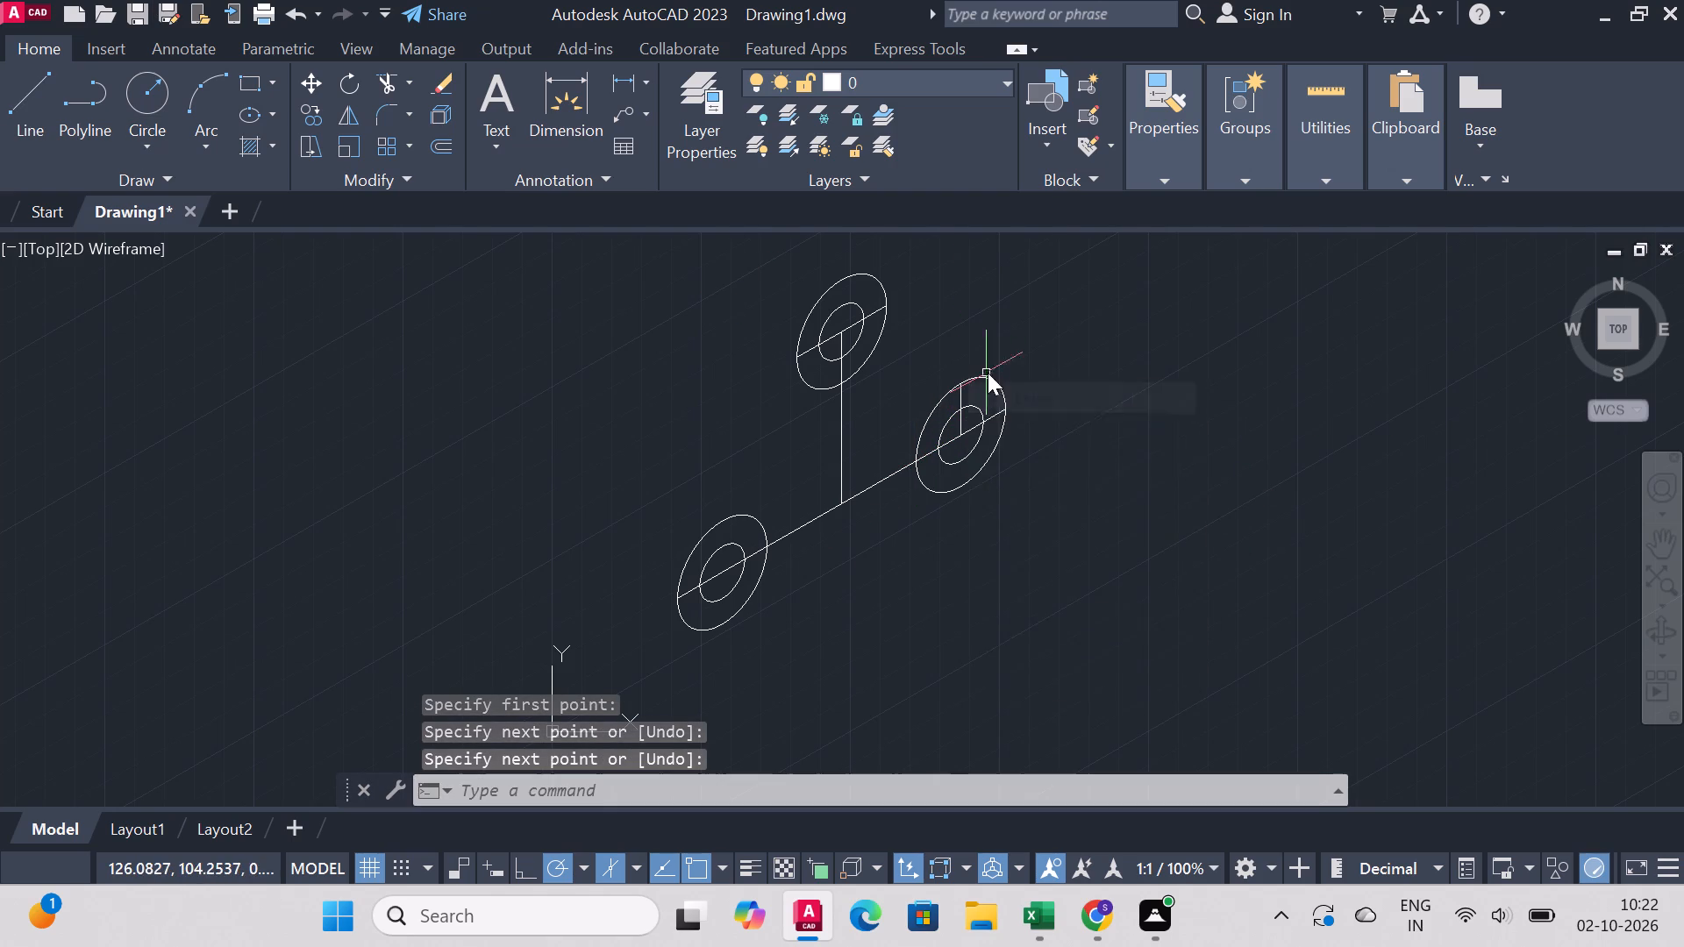
{"action": "left_click", "coordinate": [1075, 371]}
{"action": "left_click", "coordinate": [721, 580]}
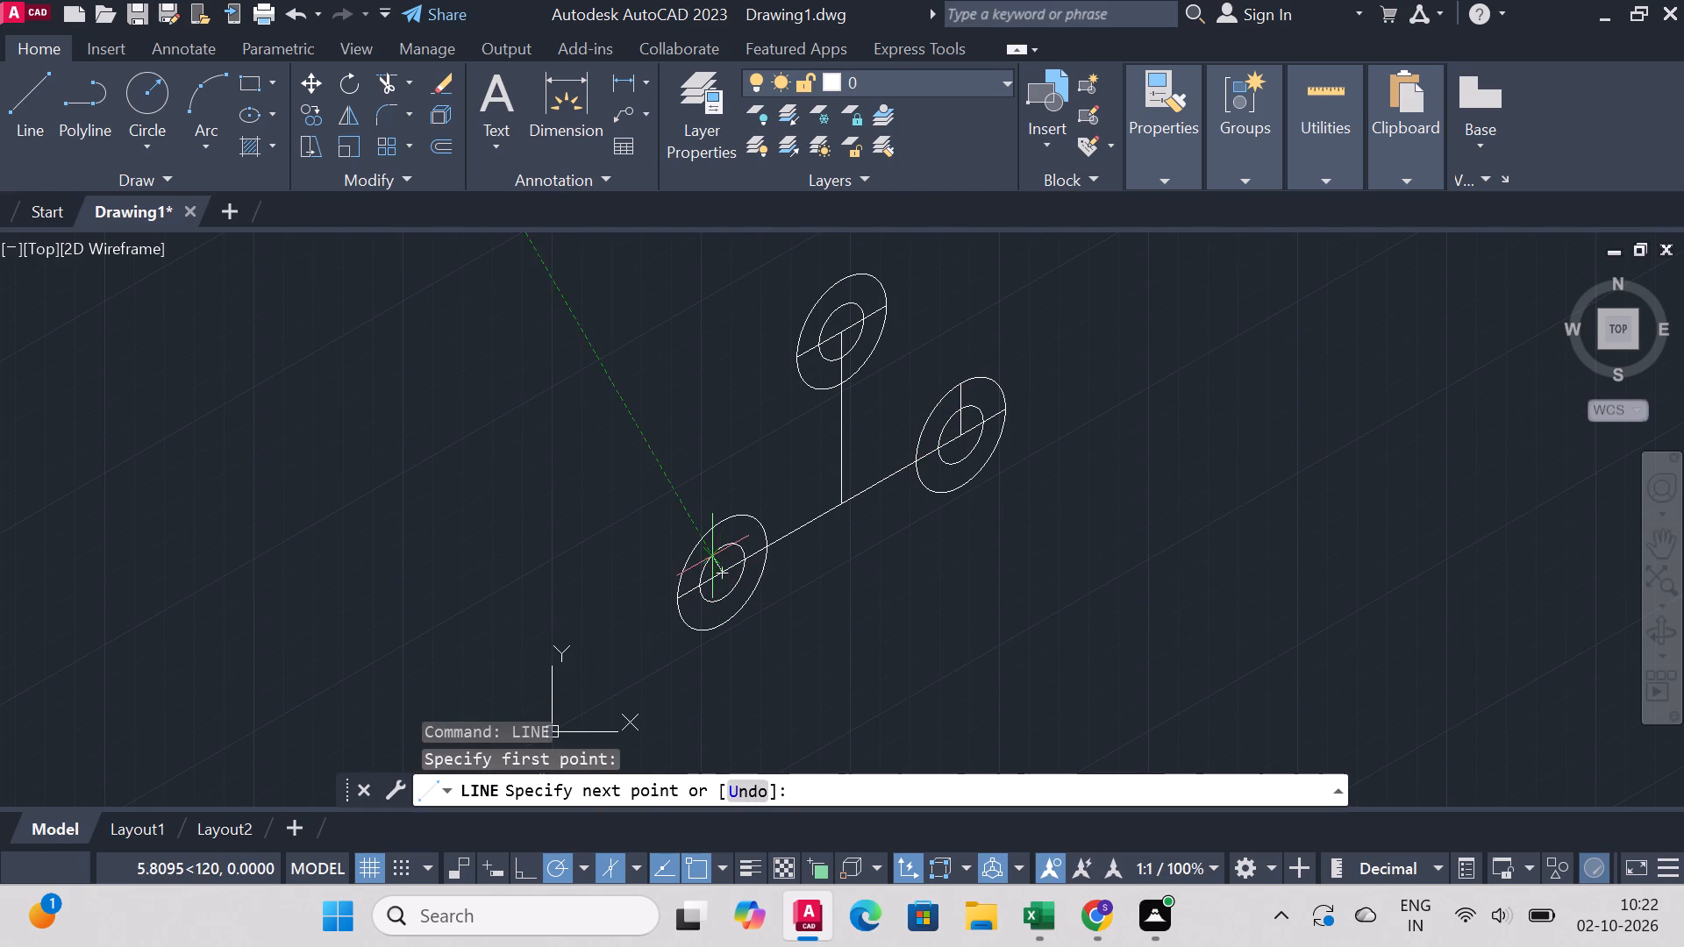
{"action": "left_click", "coordinate": [728, 529]}
{"action": "right_click", "coordinate": [728, 529]}
{"action": "left_click", "coordinate": [770, 532]}
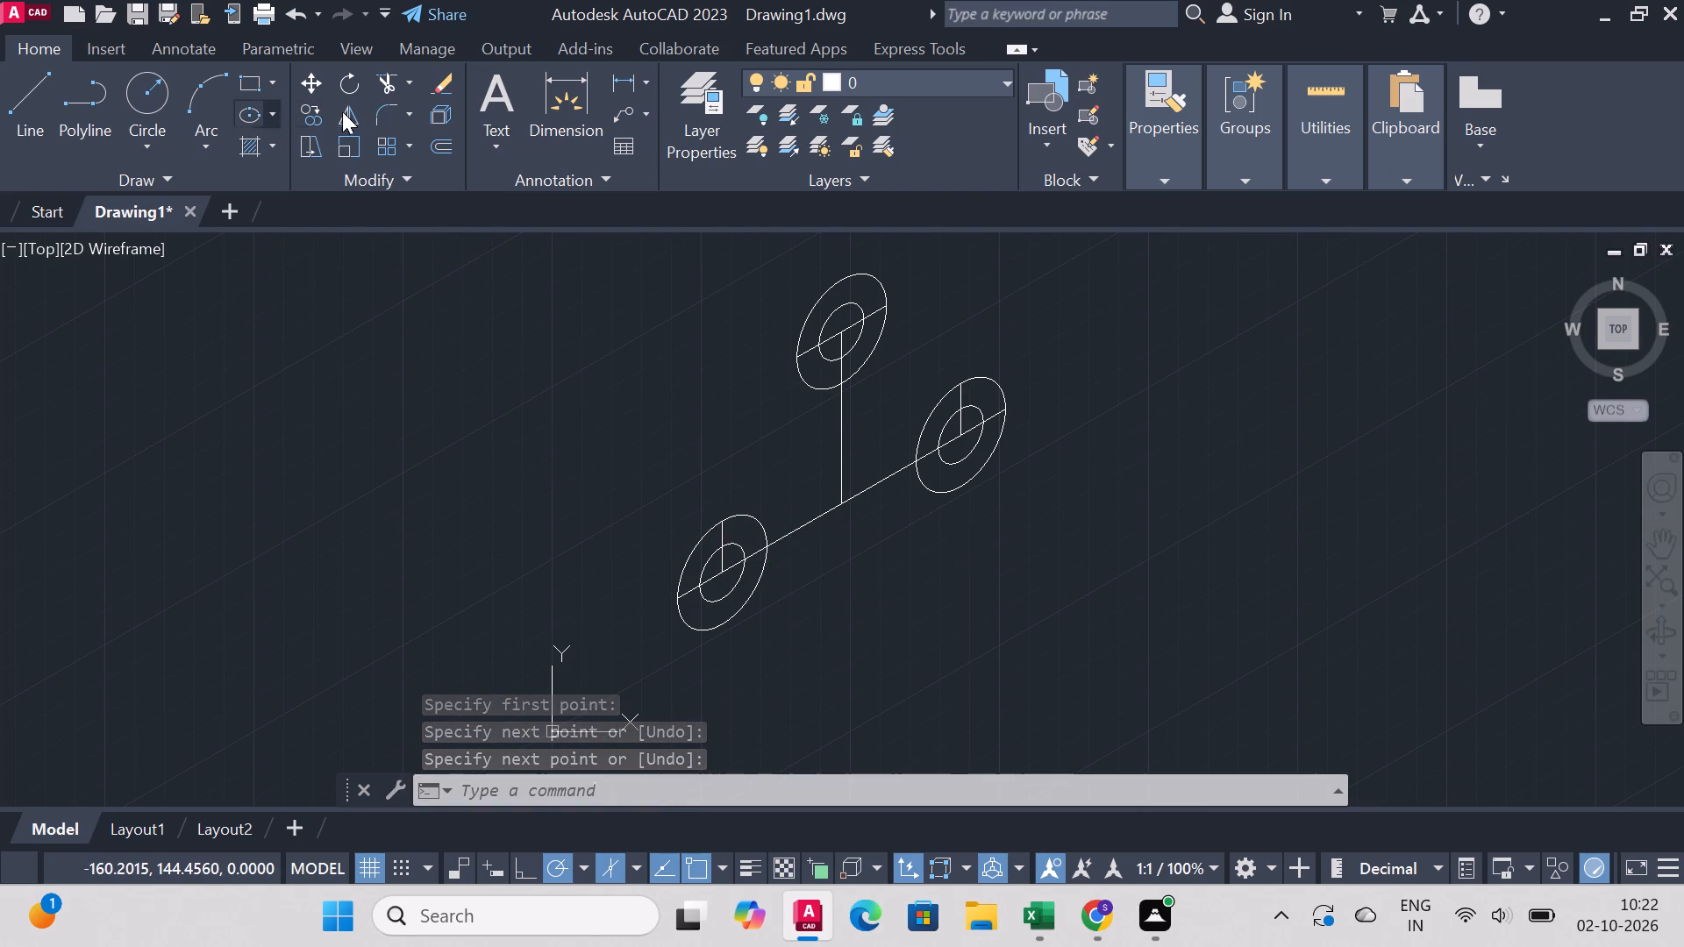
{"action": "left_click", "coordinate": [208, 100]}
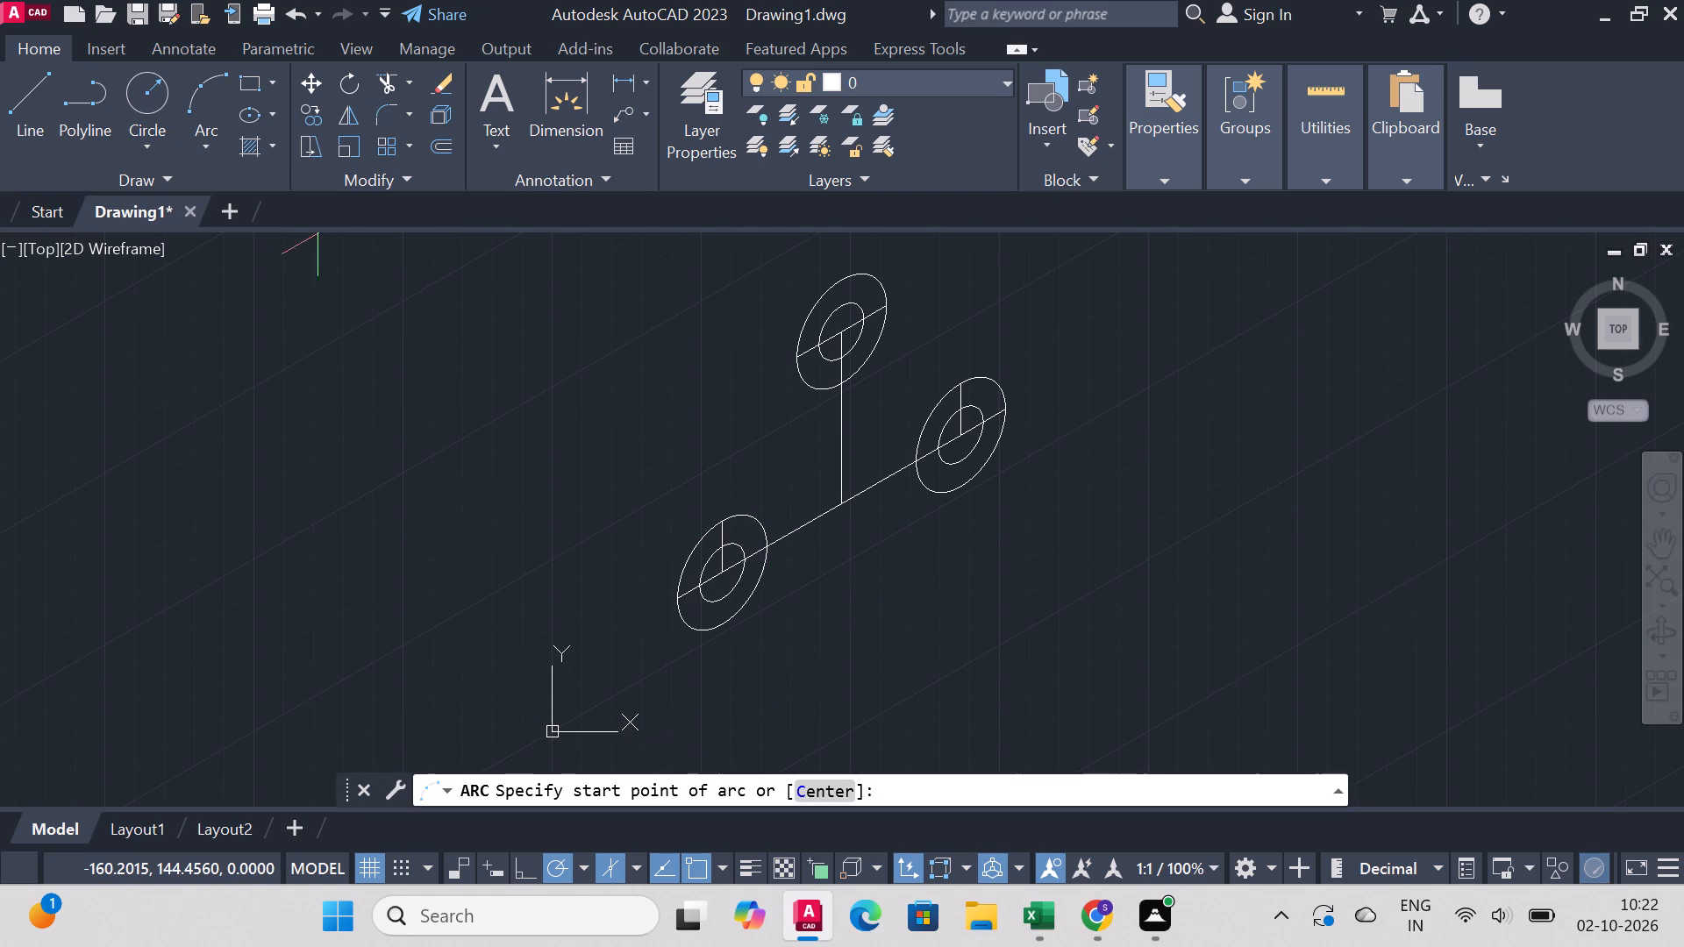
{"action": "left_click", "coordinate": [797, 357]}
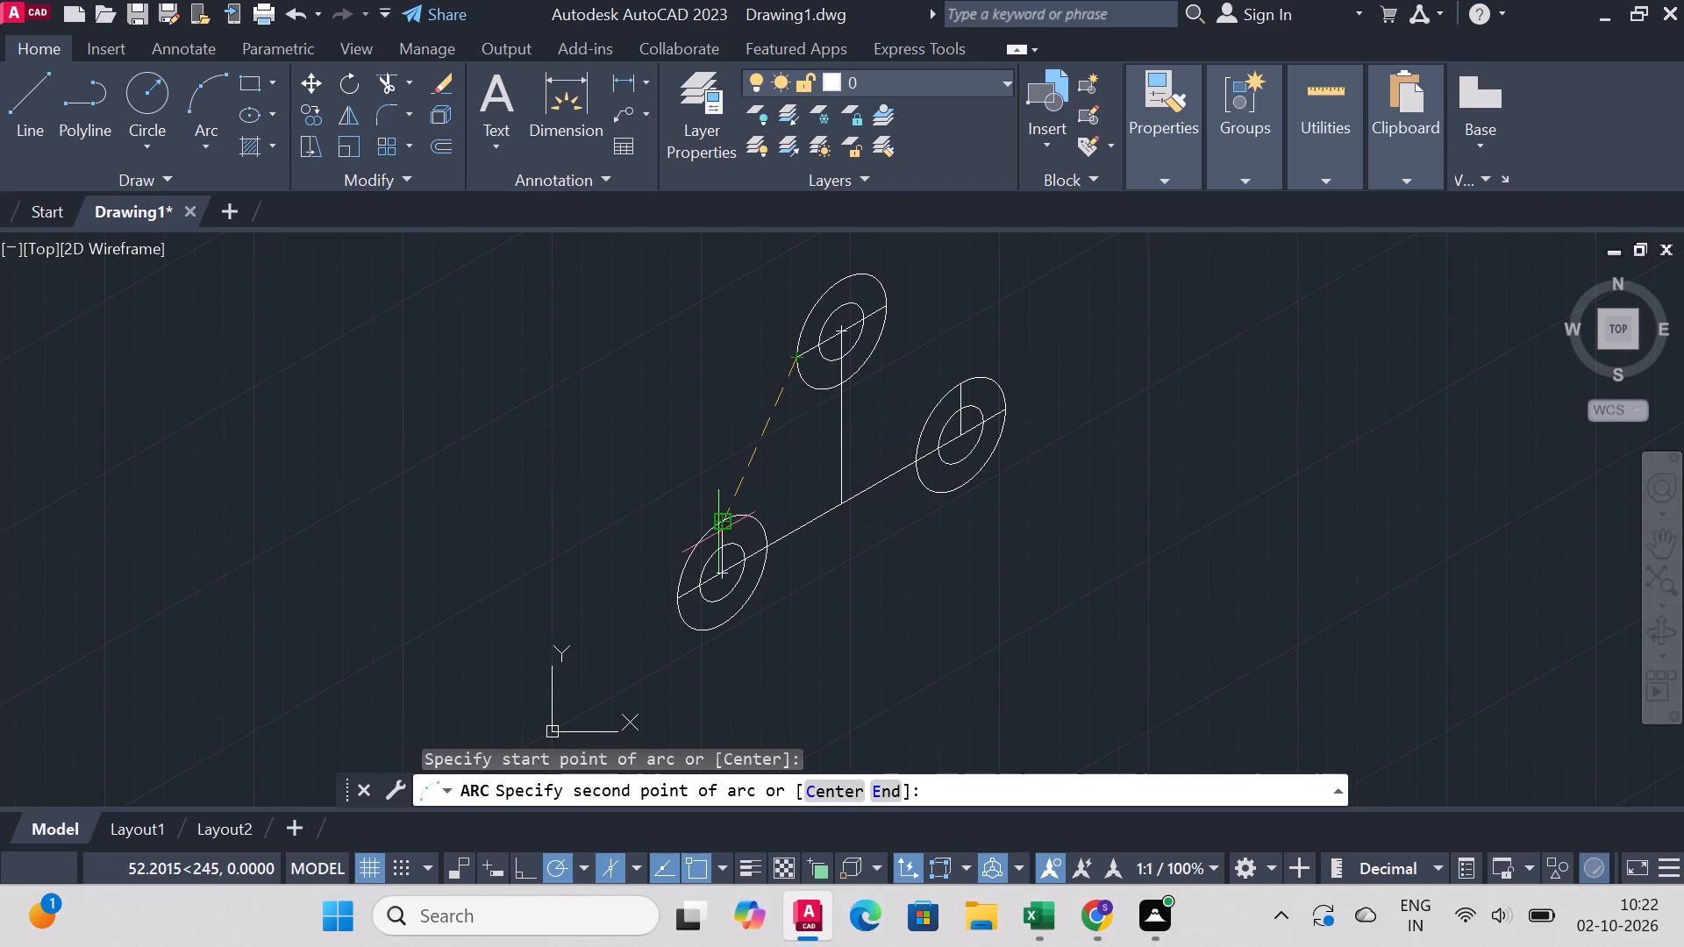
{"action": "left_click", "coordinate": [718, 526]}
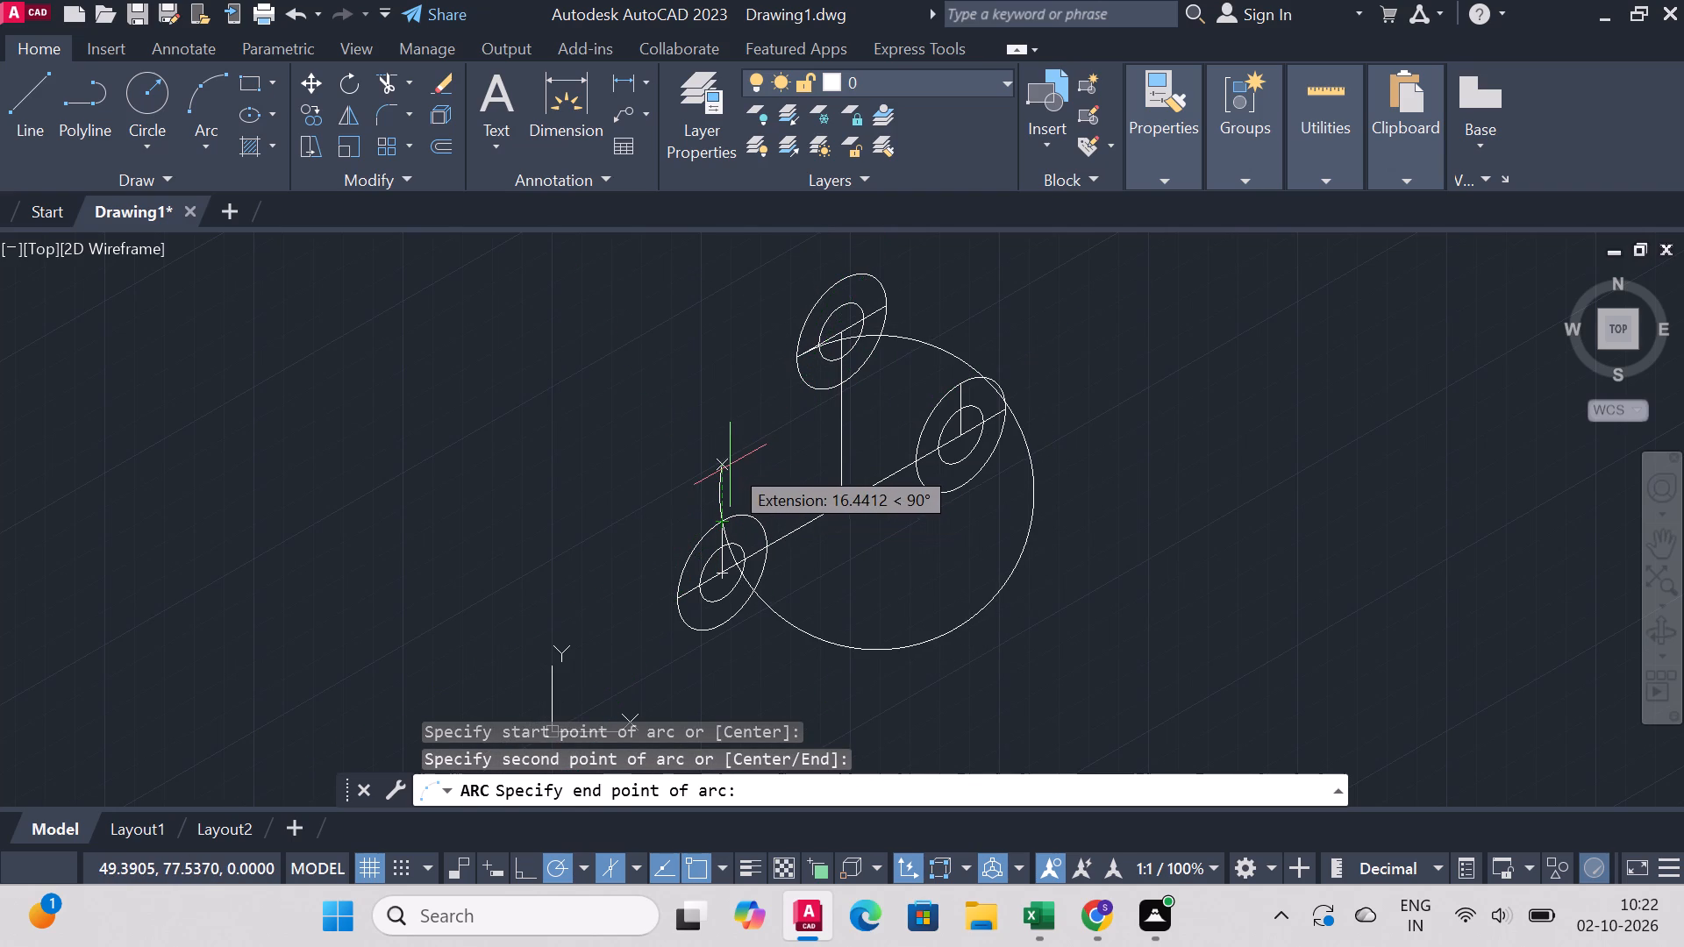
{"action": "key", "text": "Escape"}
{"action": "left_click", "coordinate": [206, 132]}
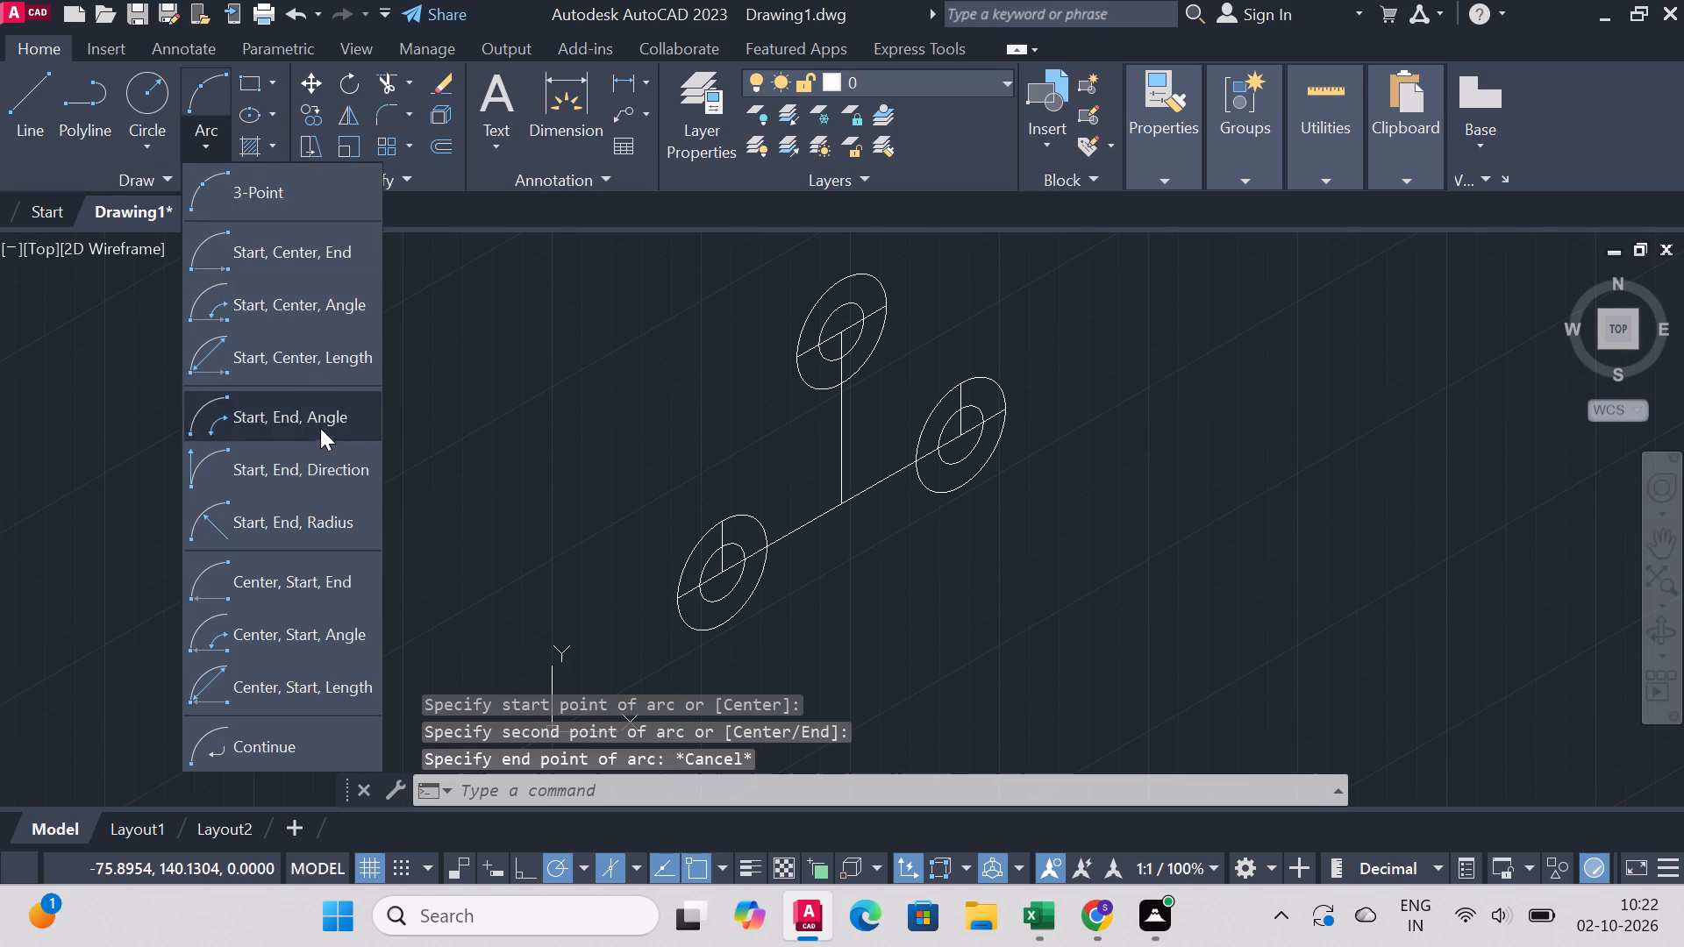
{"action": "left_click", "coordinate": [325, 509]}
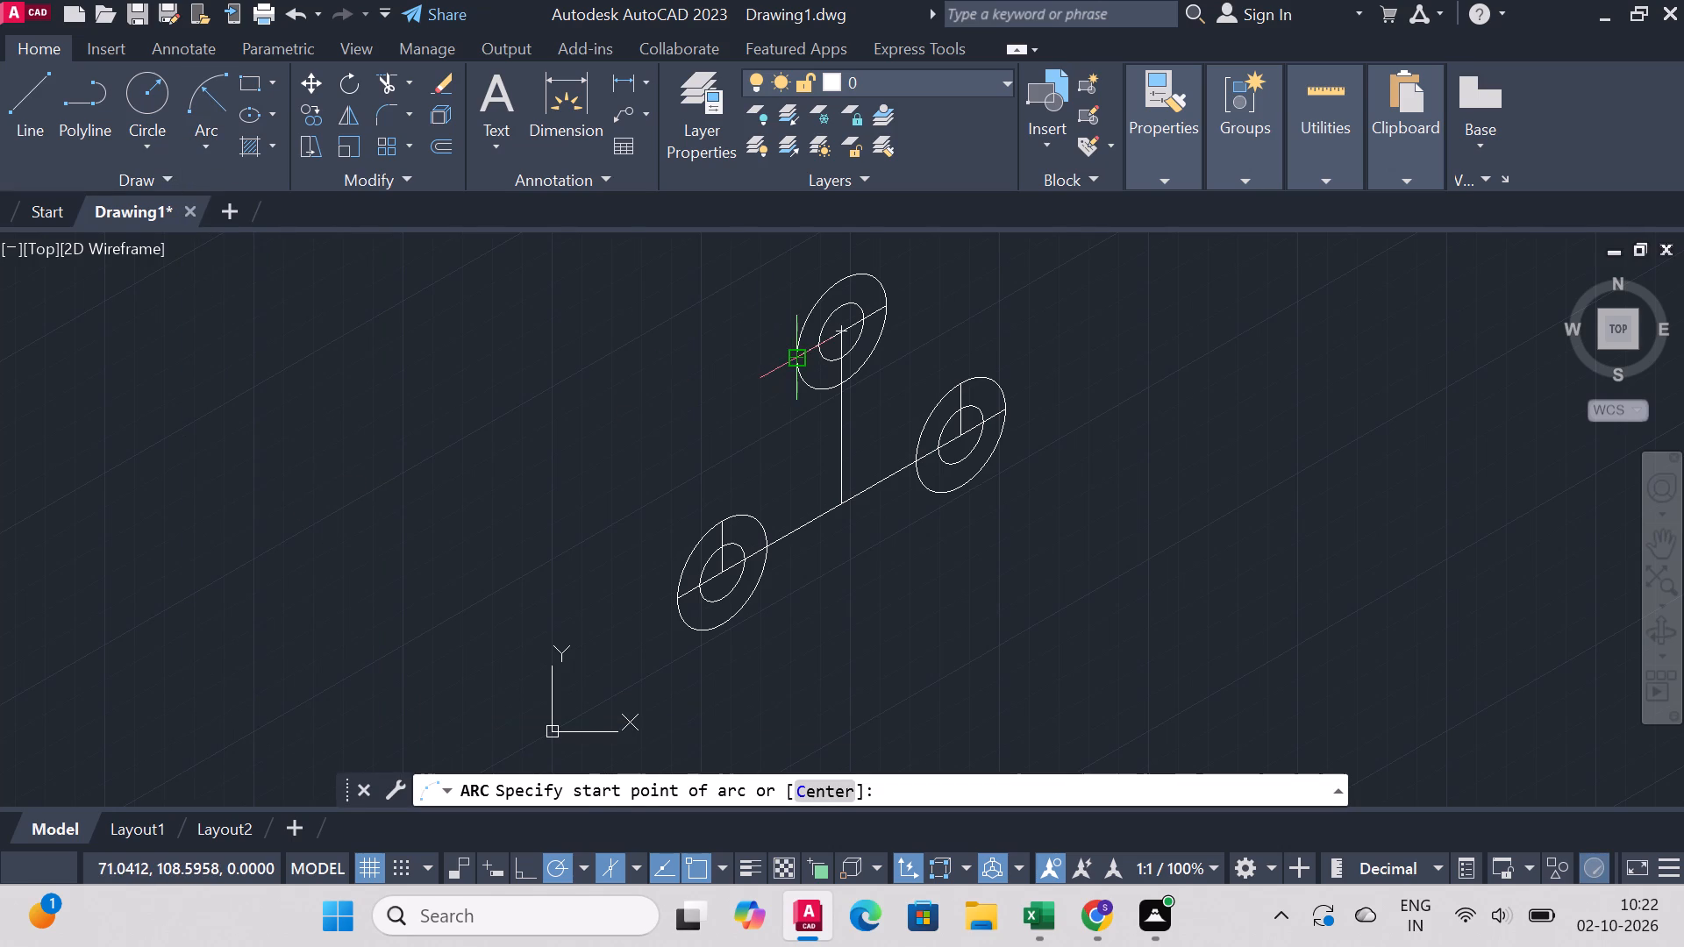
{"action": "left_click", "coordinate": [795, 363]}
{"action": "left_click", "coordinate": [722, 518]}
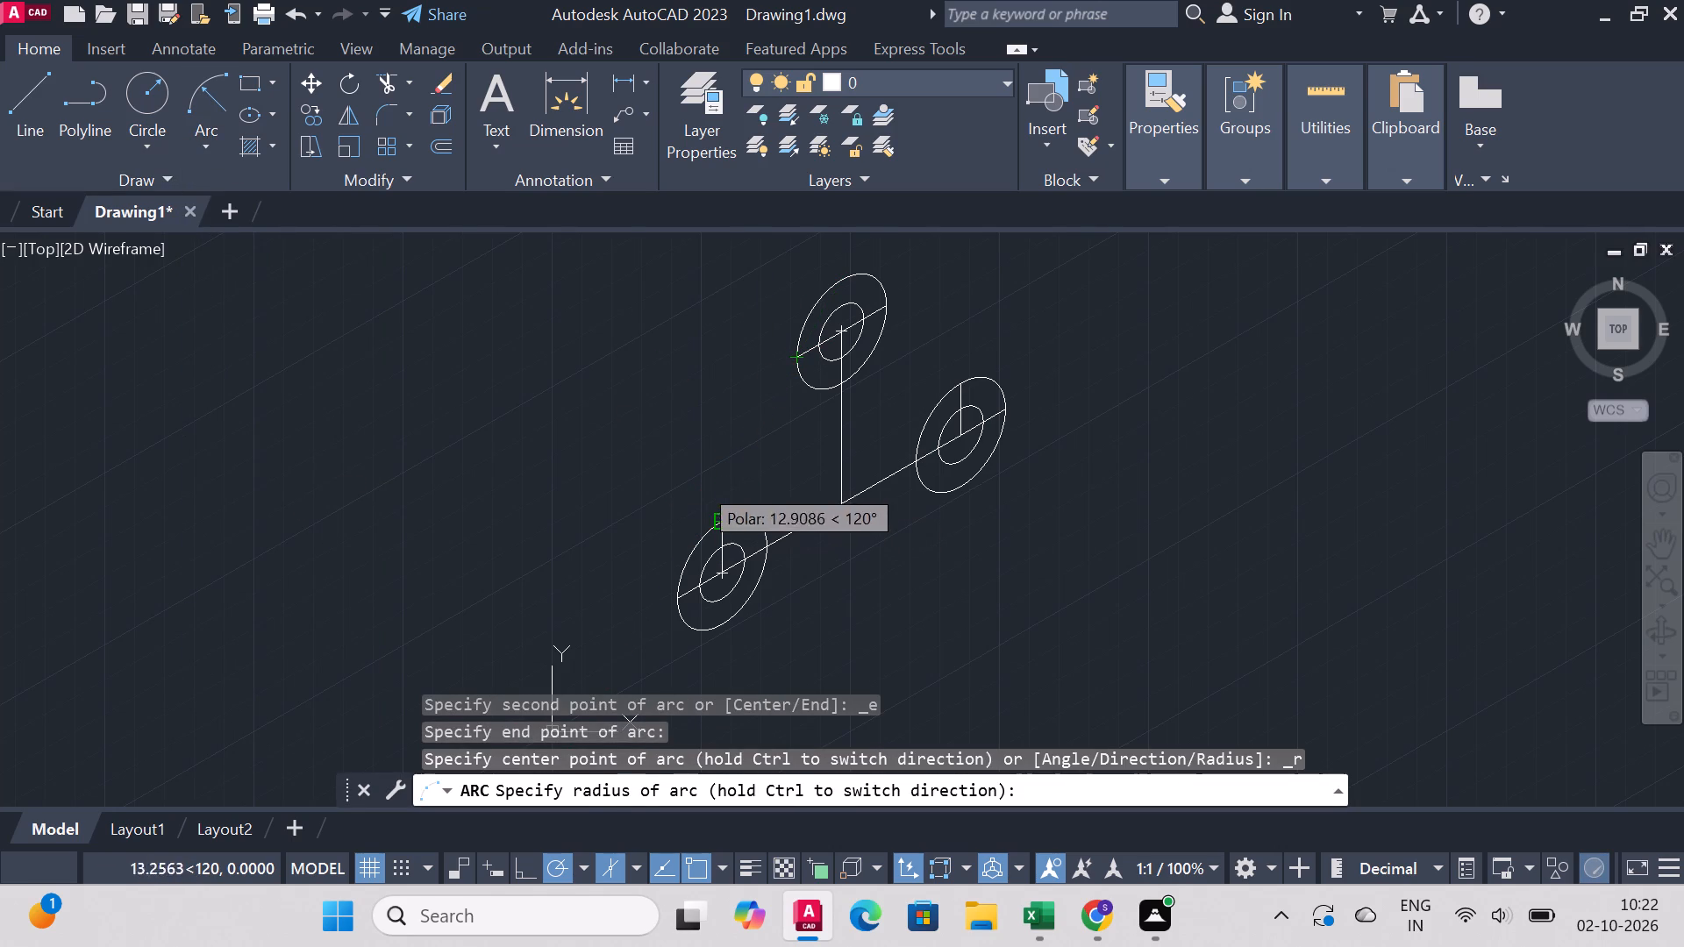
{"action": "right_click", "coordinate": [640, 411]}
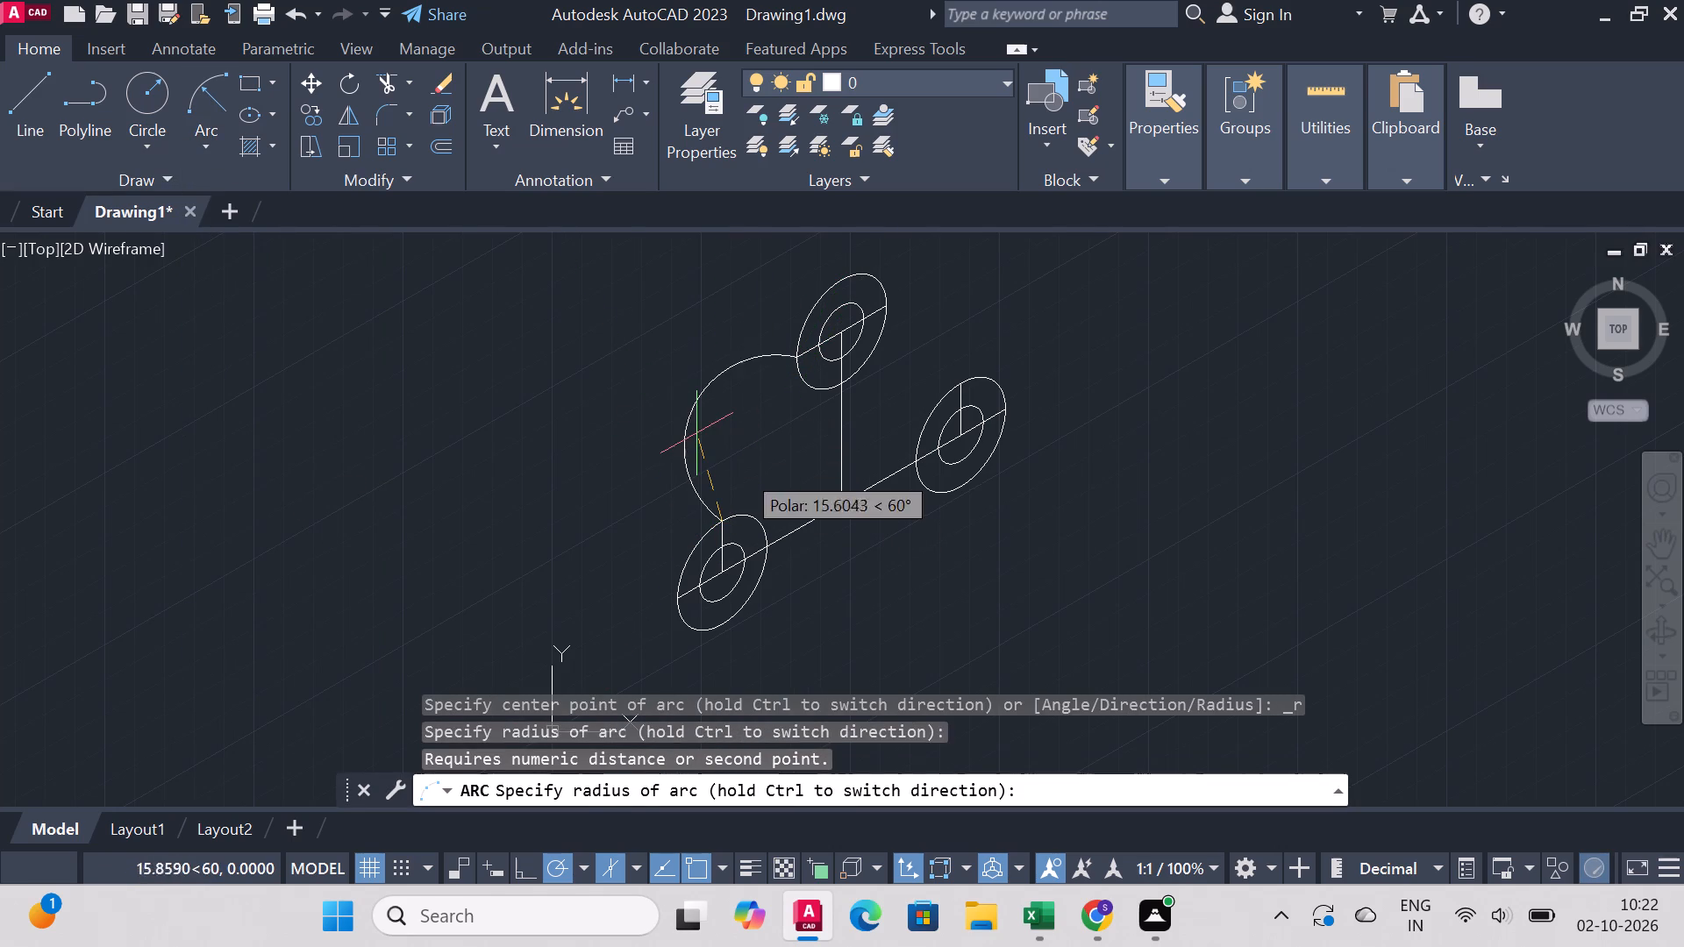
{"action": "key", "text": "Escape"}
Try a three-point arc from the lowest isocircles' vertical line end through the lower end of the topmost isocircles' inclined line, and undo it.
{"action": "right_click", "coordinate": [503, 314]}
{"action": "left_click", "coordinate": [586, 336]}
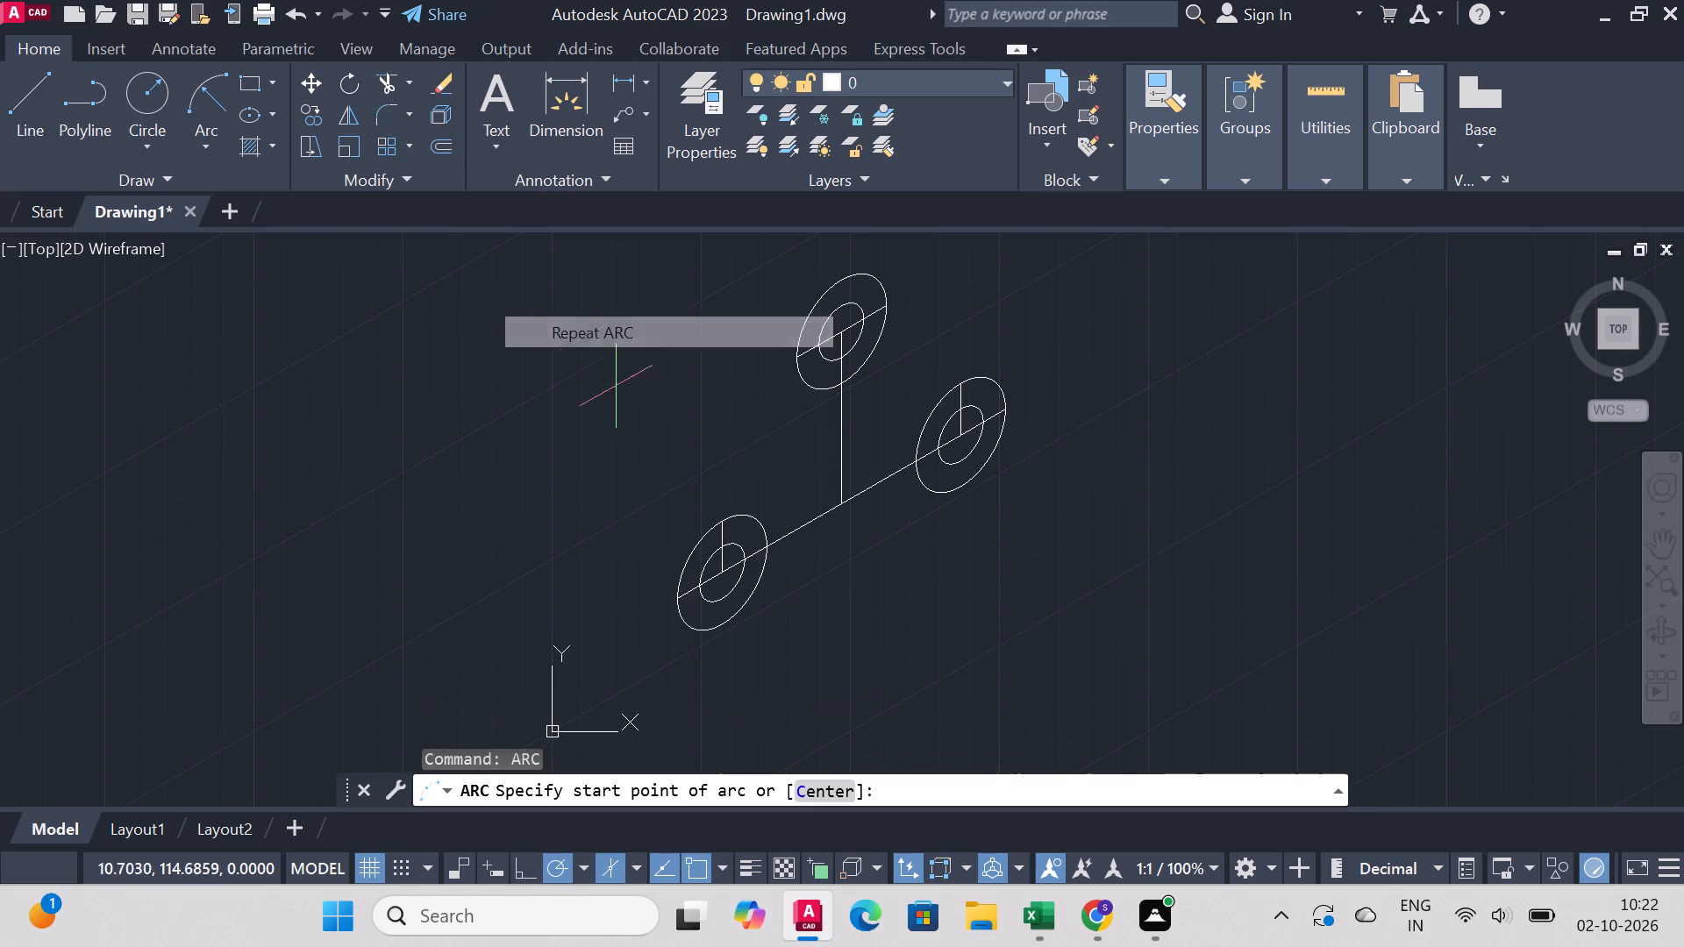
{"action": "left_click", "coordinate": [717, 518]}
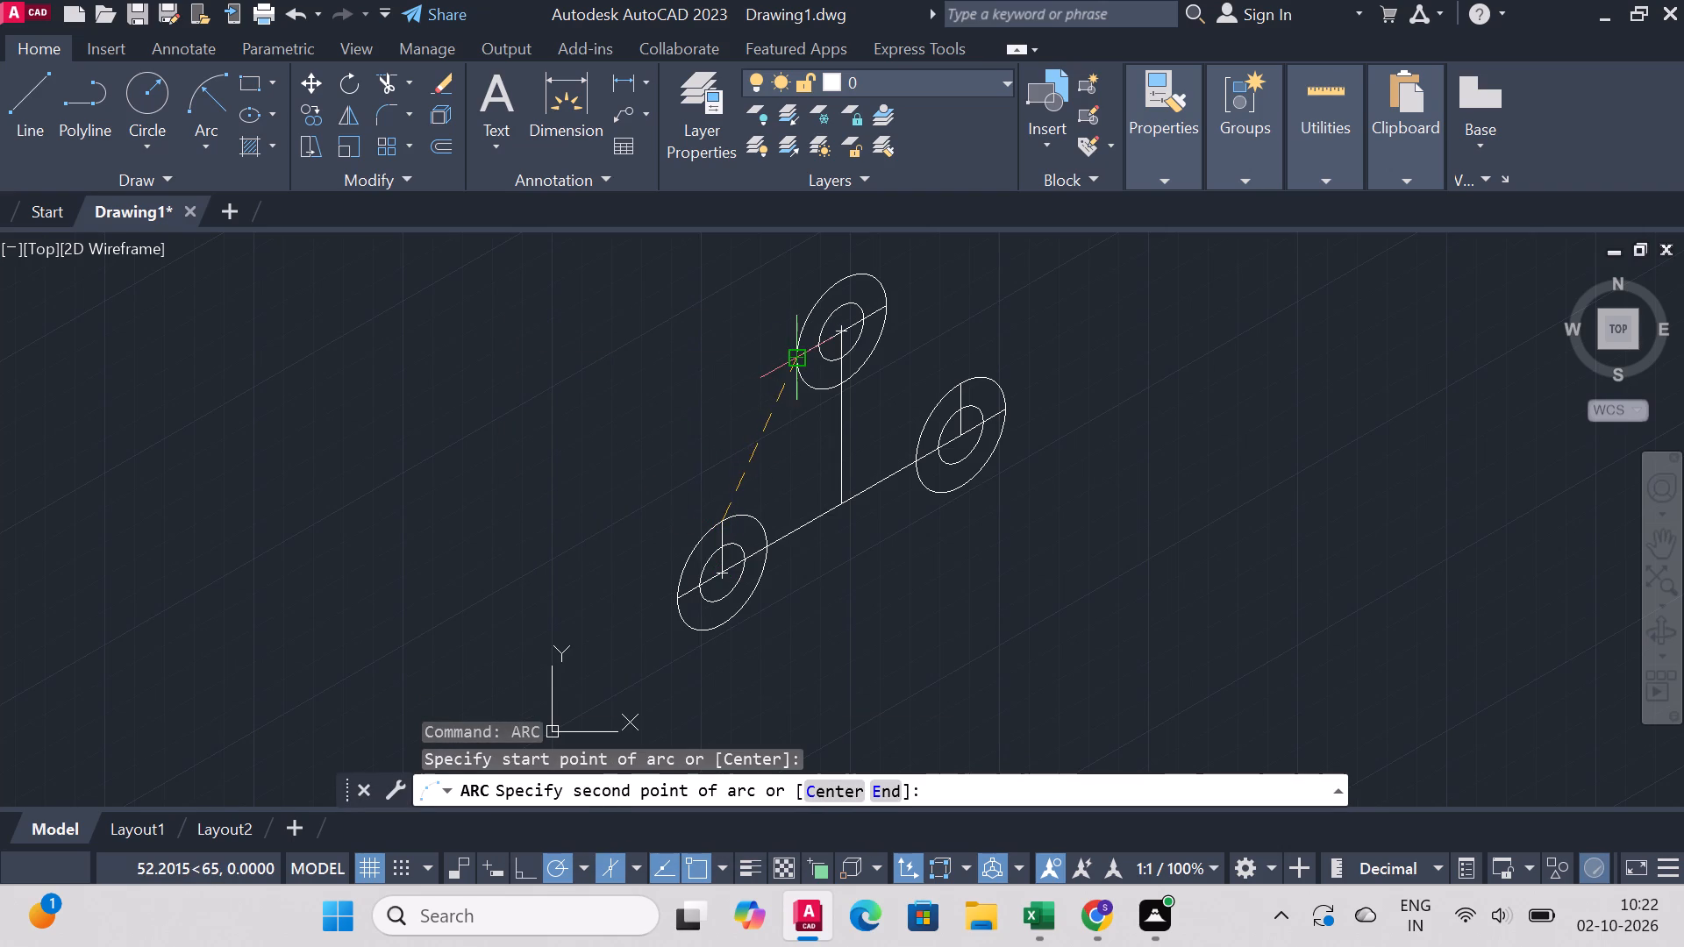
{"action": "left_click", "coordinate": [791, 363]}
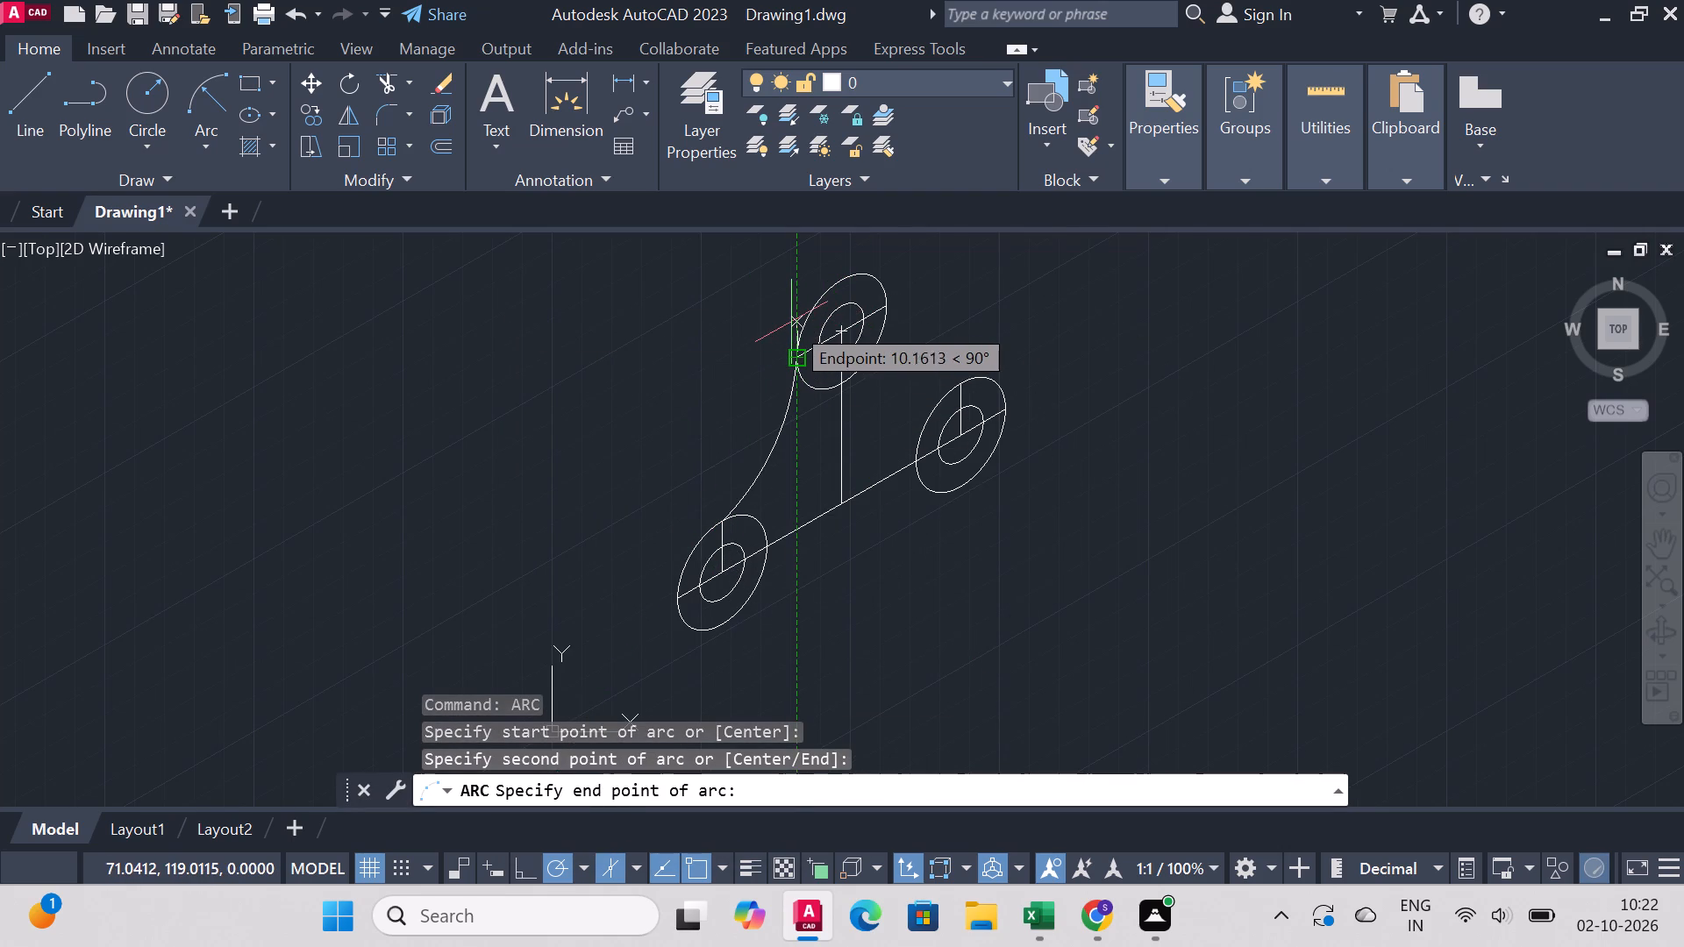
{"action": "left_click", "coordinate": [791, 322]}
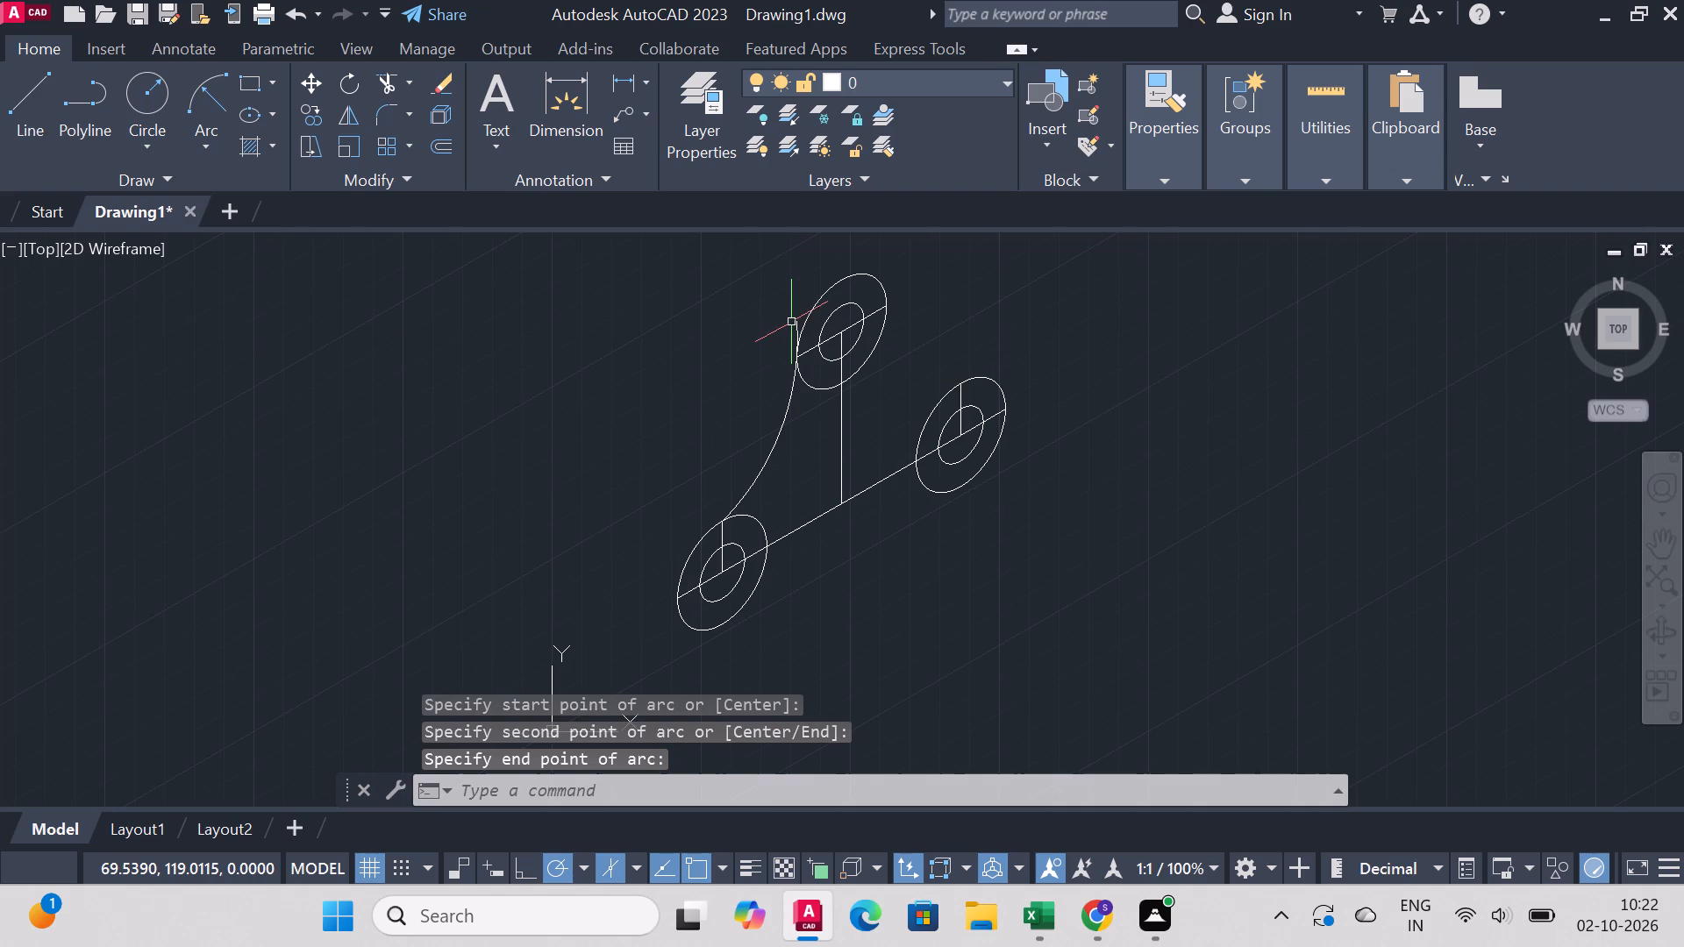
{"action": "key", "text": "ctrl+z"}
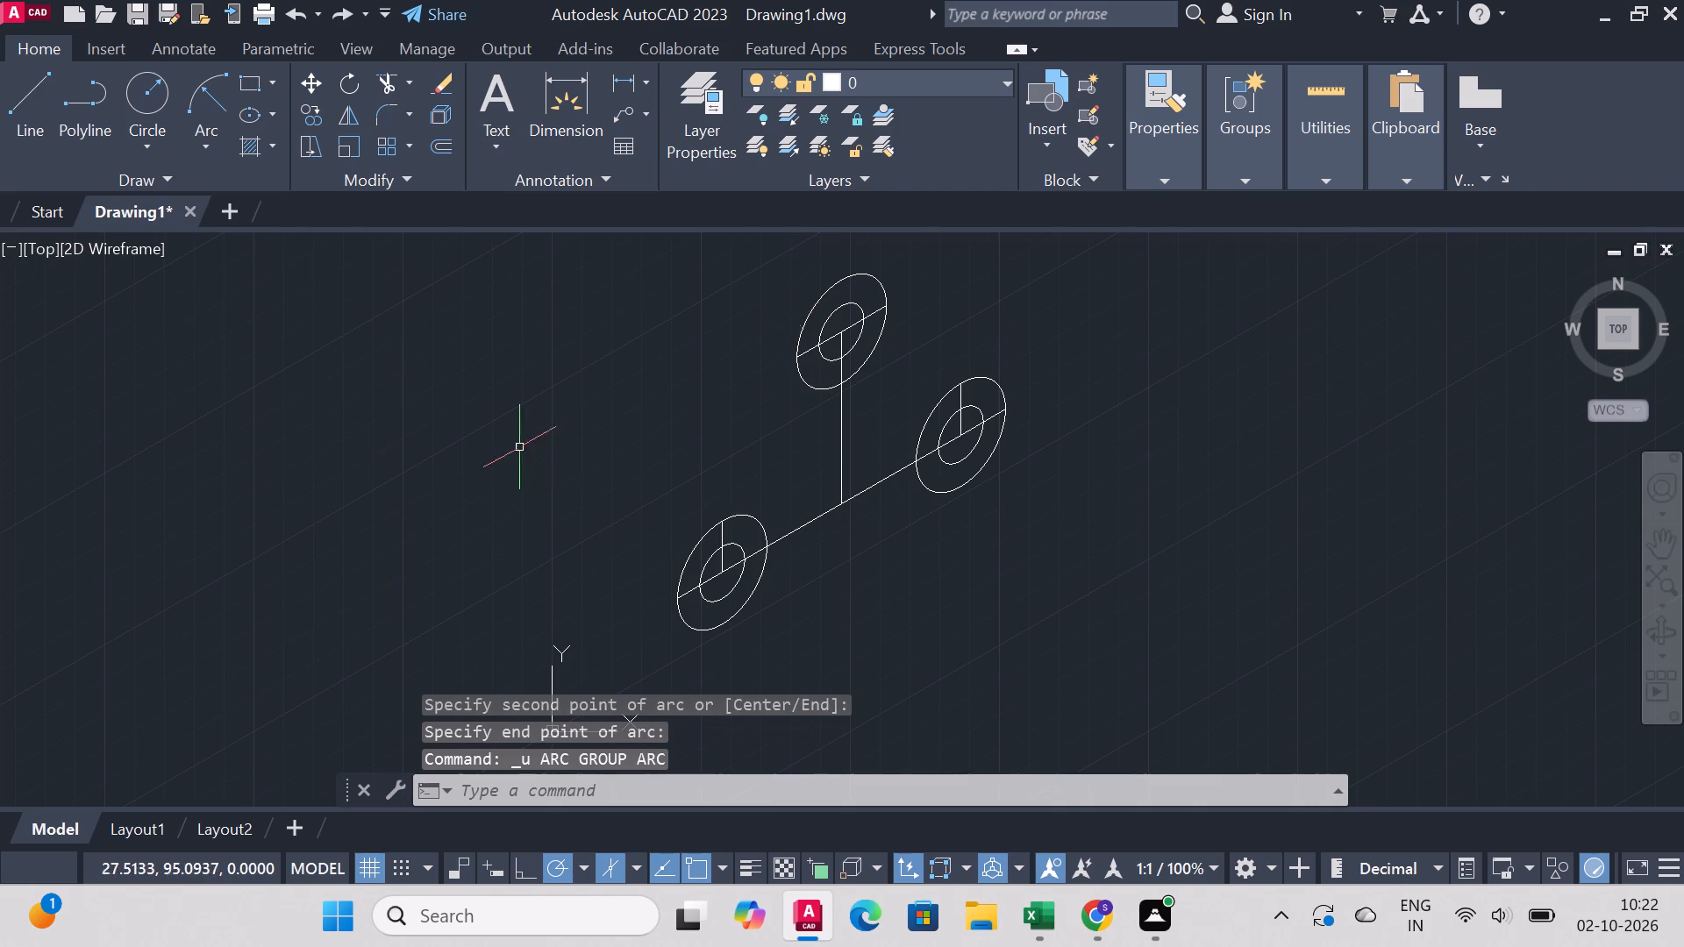
Draw a start-end-radius arc of radius 65 from the lowest isocircles' vertical line end to the lower end of the topmost isocircles' inclined line.
{"action": "left_click", "coordinate": [203, 103]}
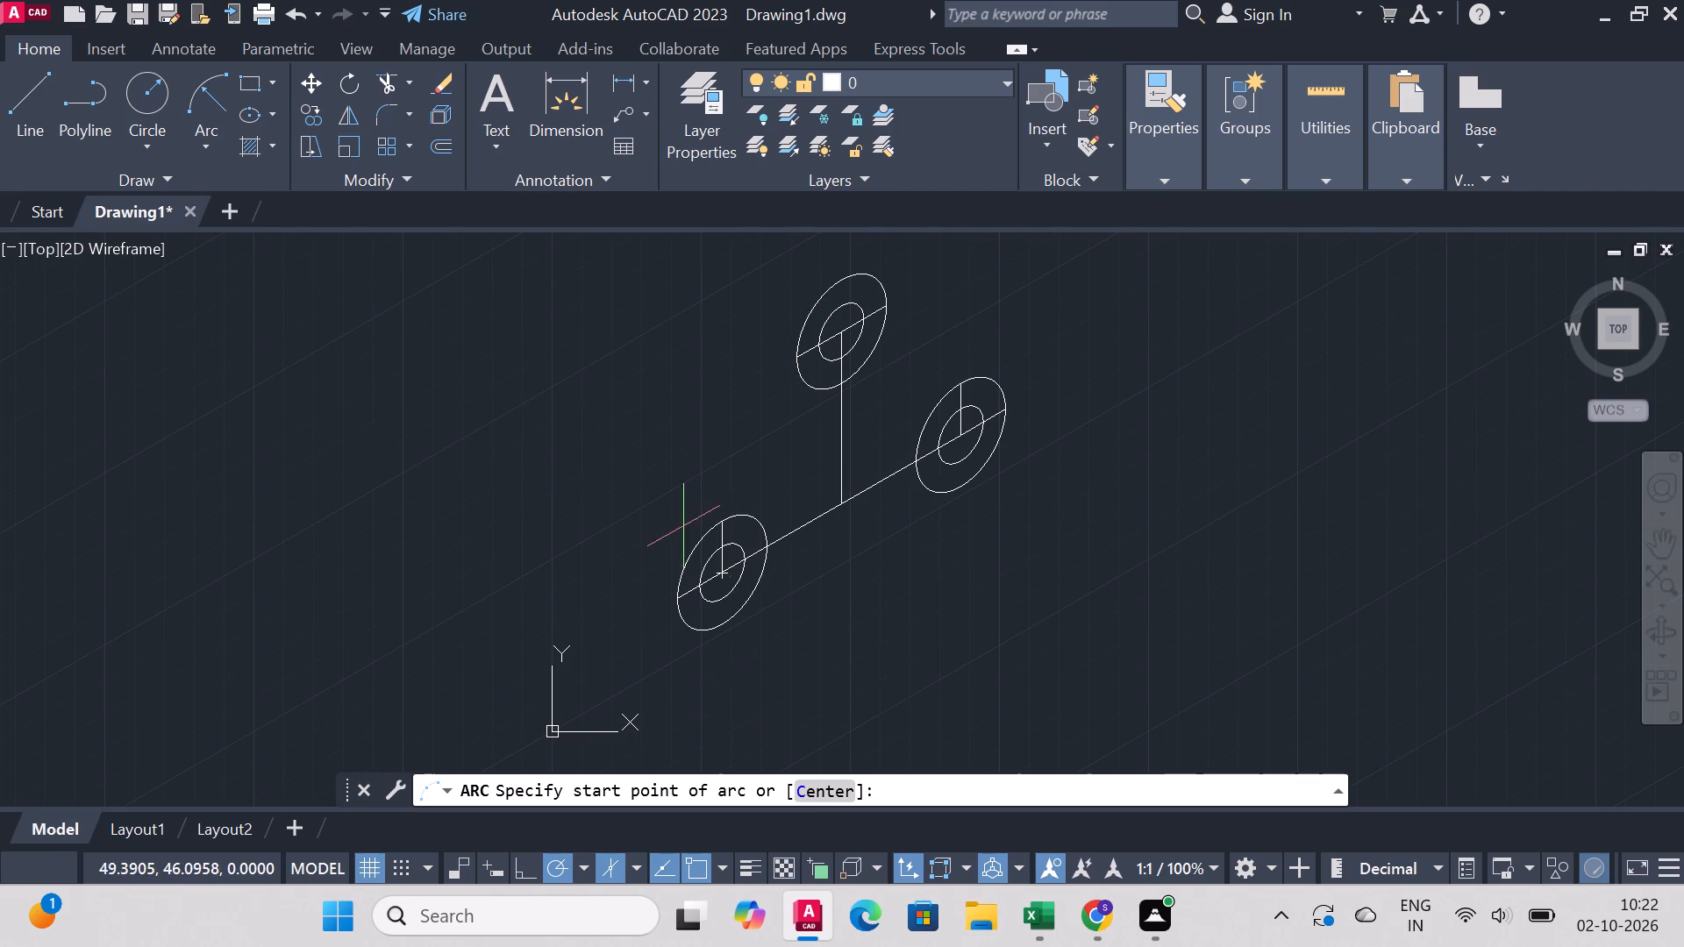
{"action": "left_click", "coordinate": [720, 527]}
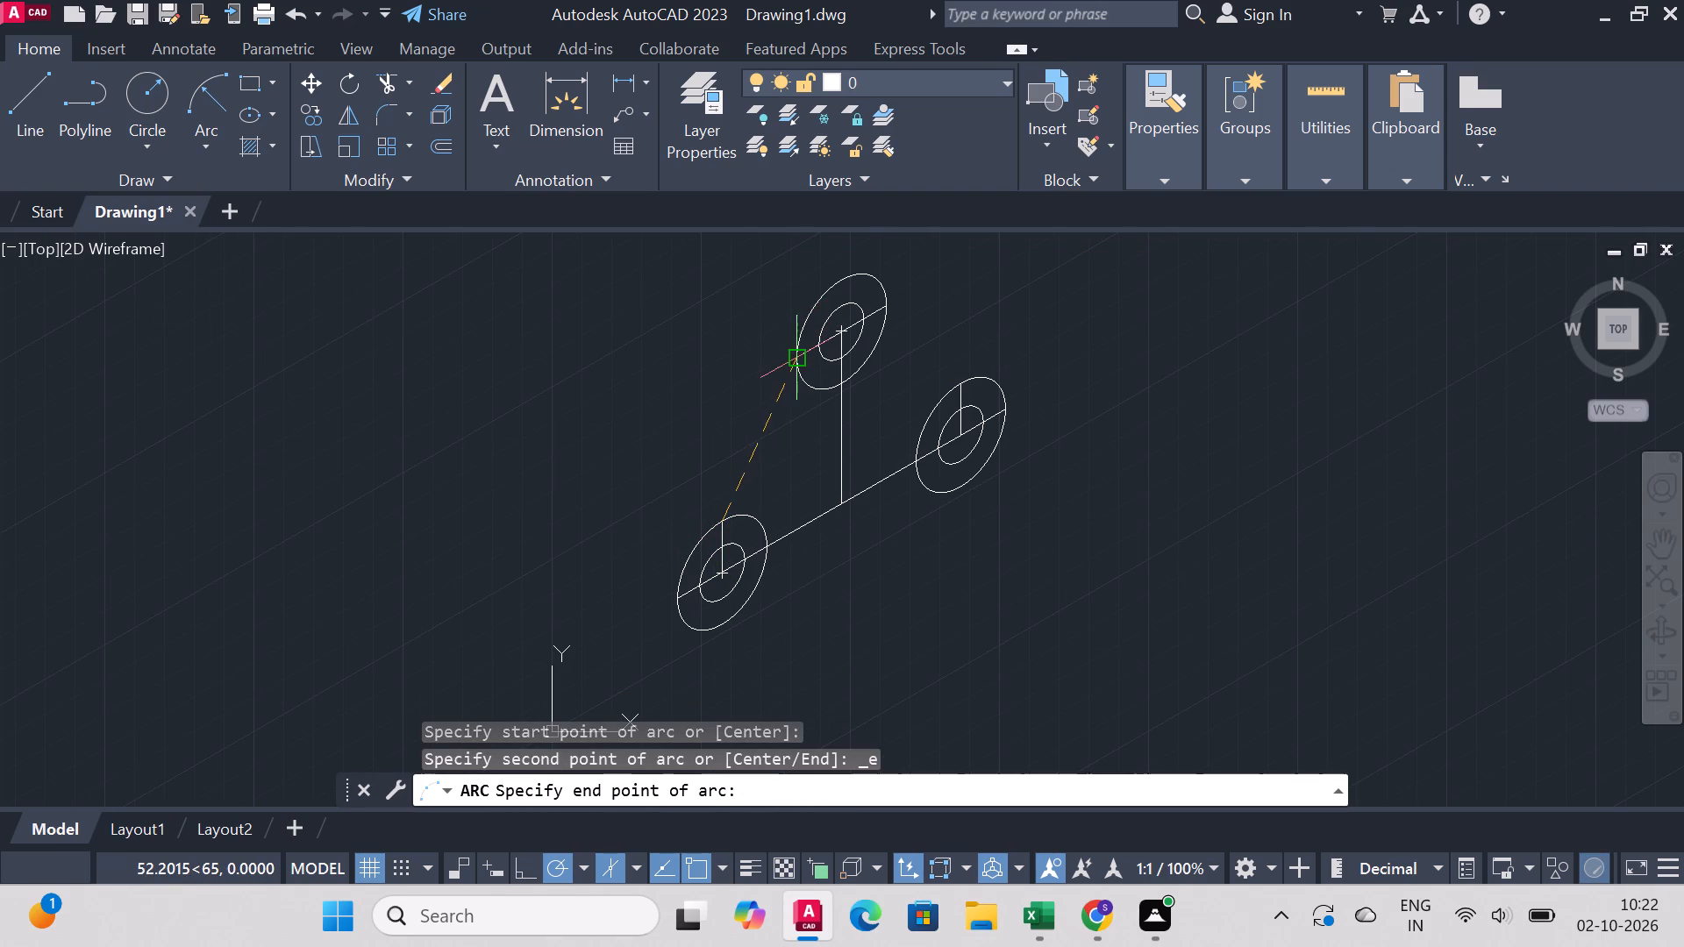
{"action": "left_click", "coordinate": [793, 360]}
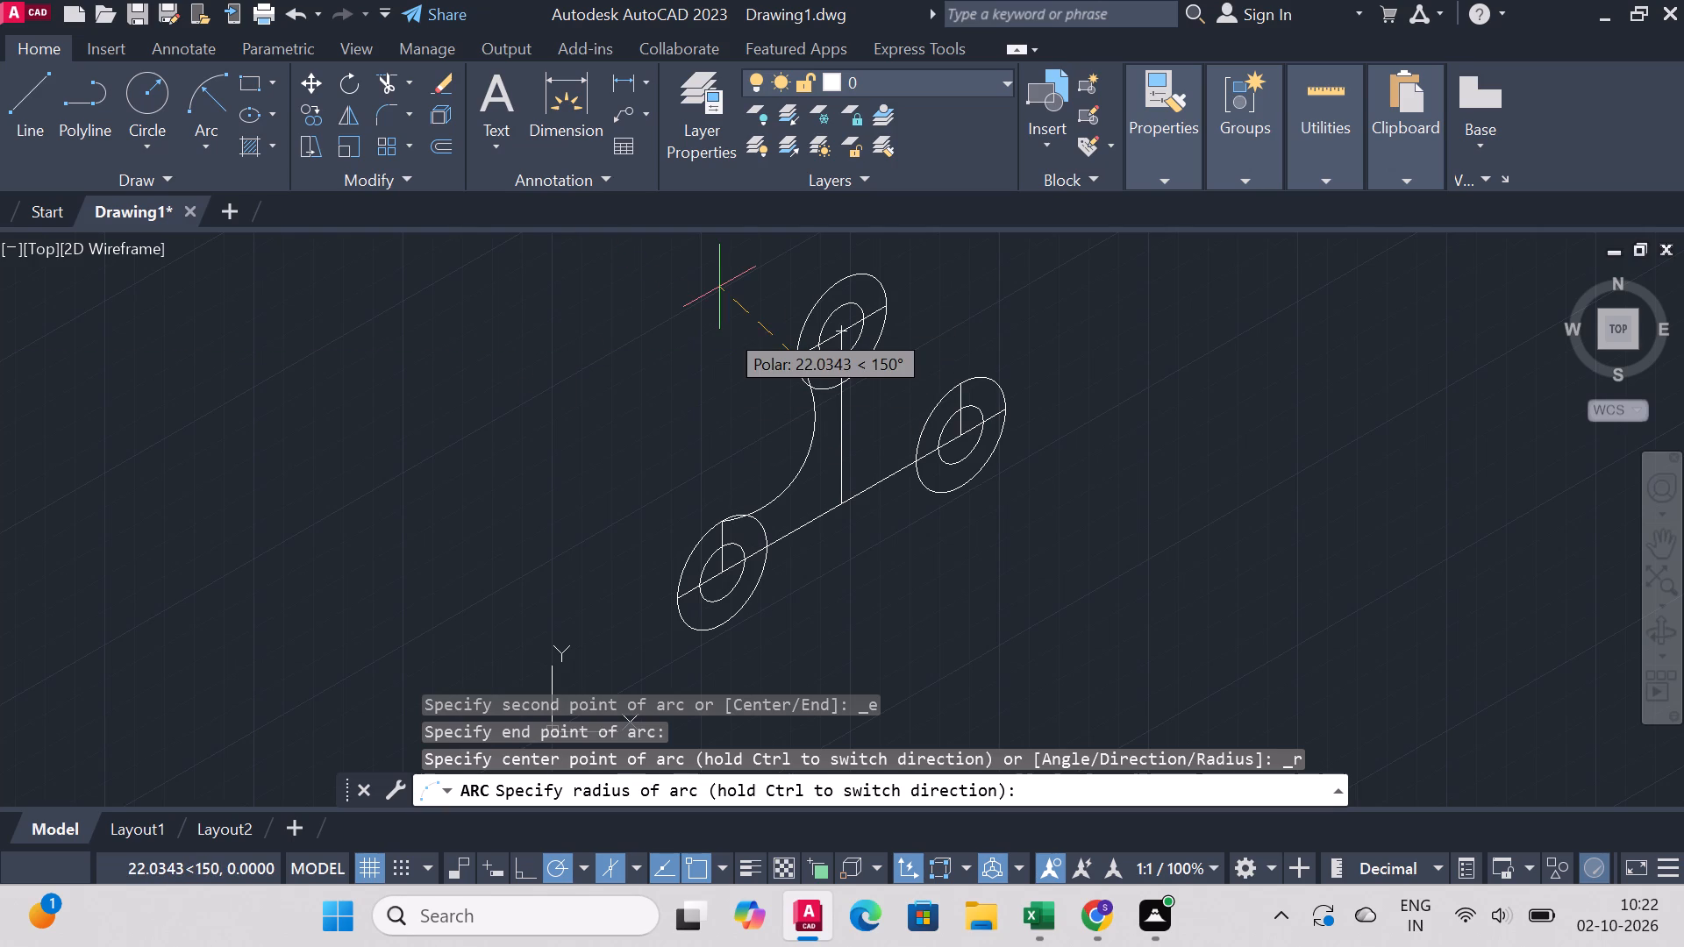
{"action": "key", "text": "r"}
{"action": "key", "text": "Return"}
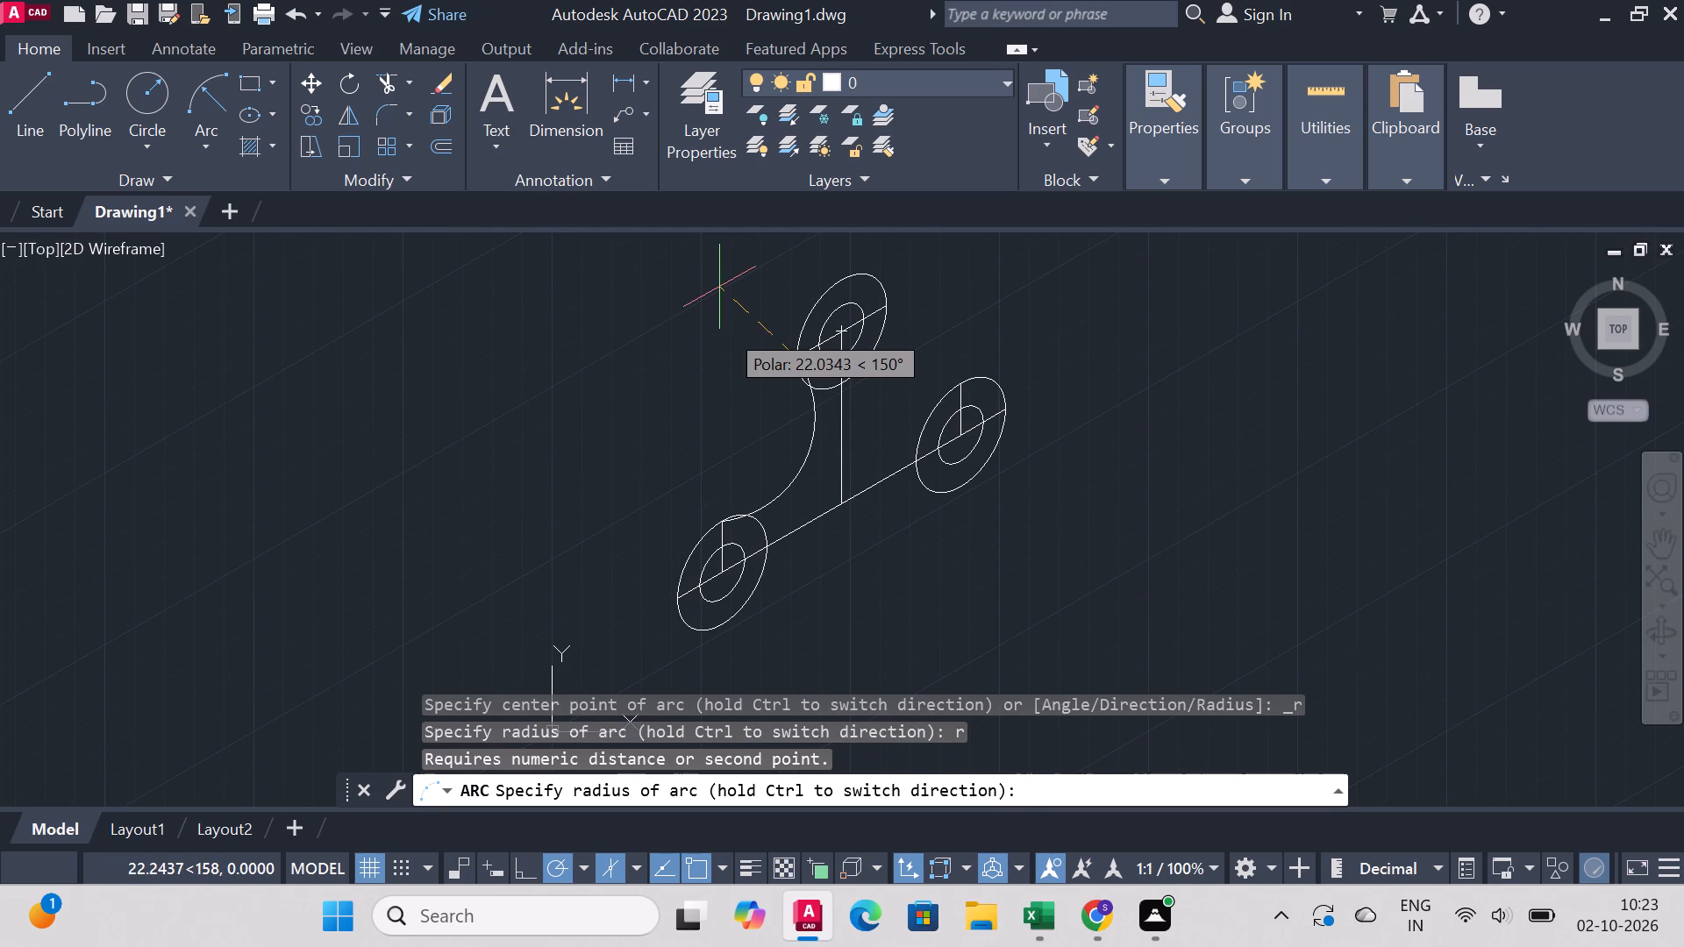
{"action": "type", "text": "65"}
{"action": "key", "text": "Return"}
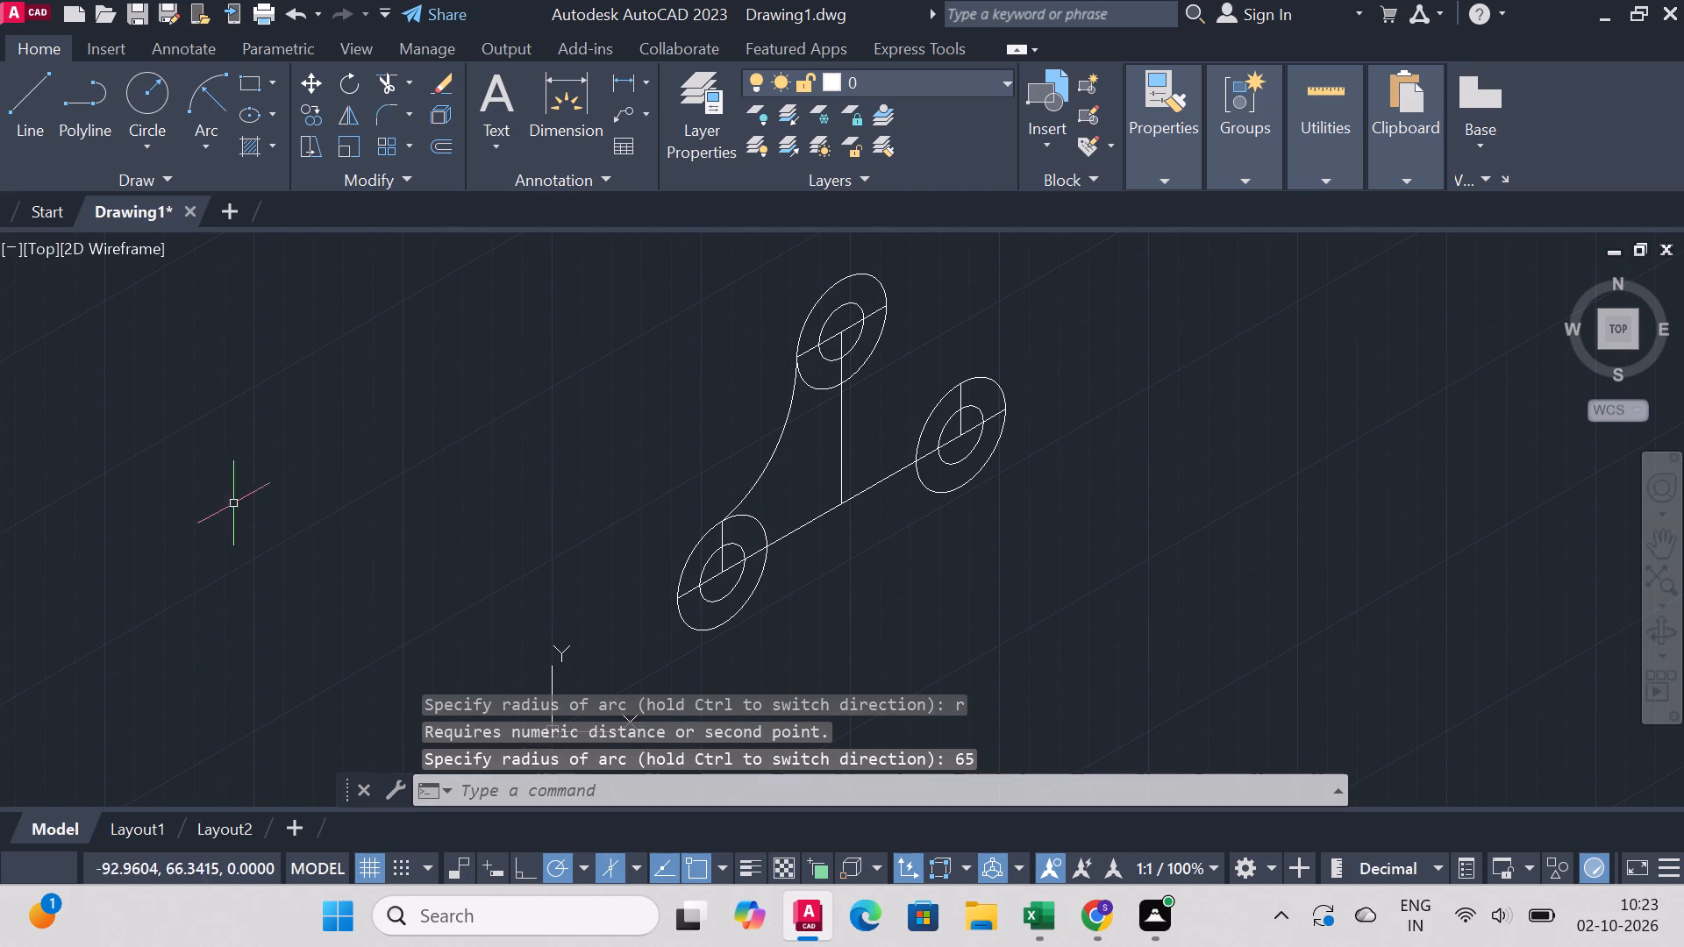
{"action": "right_click", "coordinate": [275, 477]}
{"action": "key", "text": "Escape"}
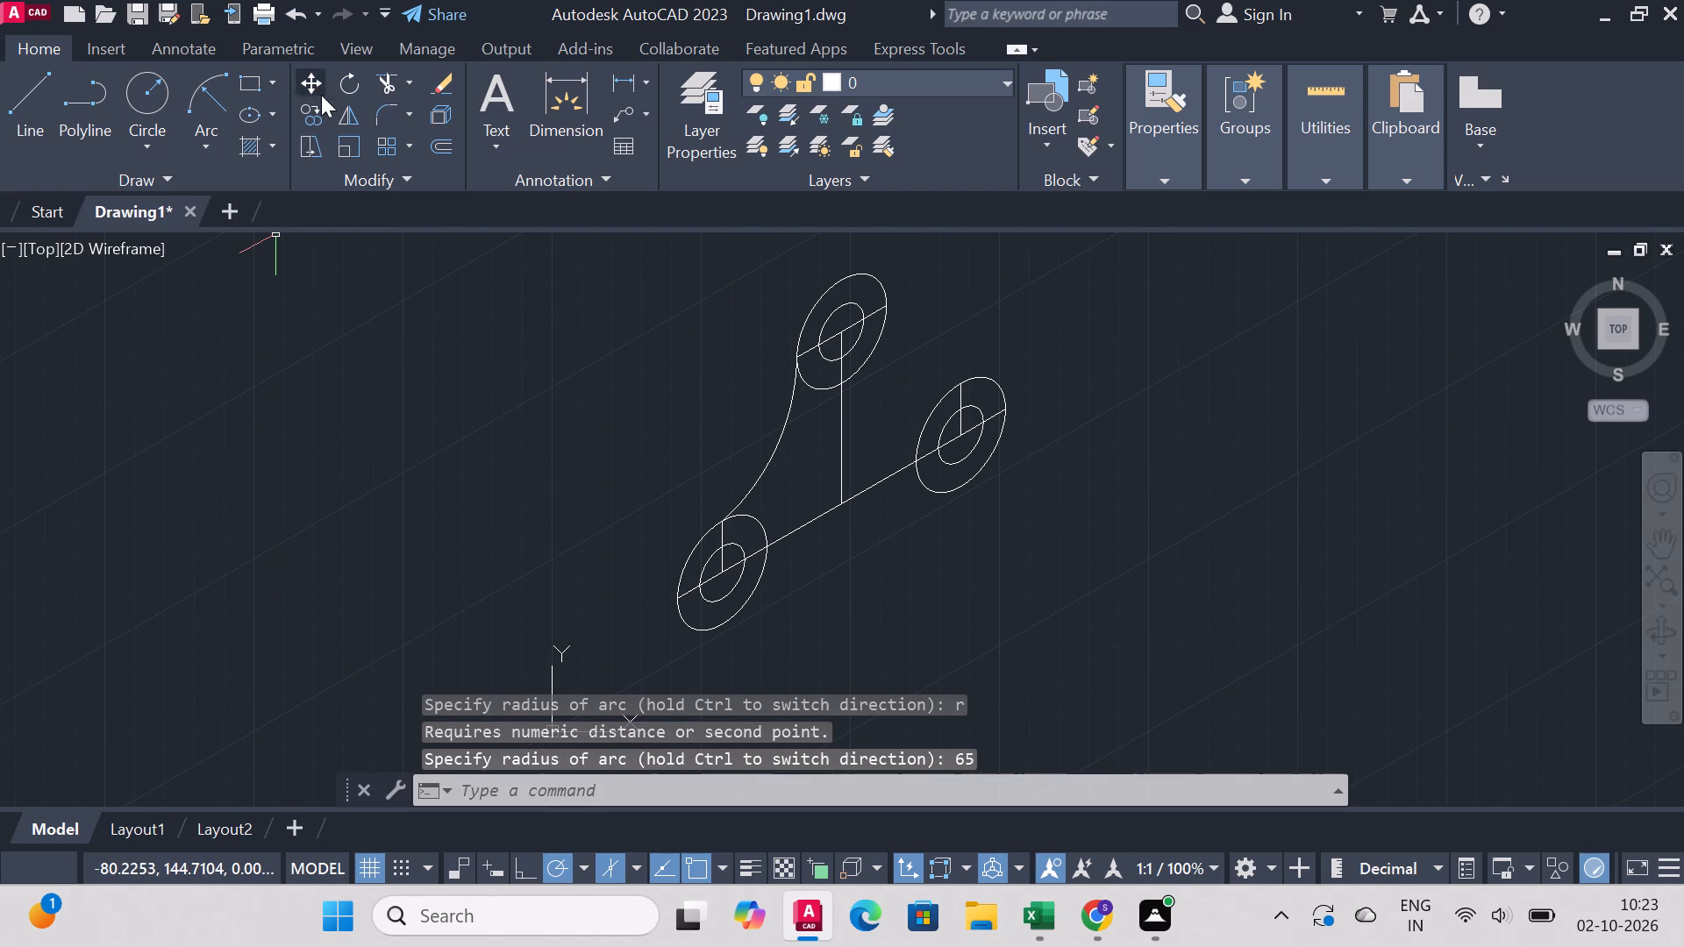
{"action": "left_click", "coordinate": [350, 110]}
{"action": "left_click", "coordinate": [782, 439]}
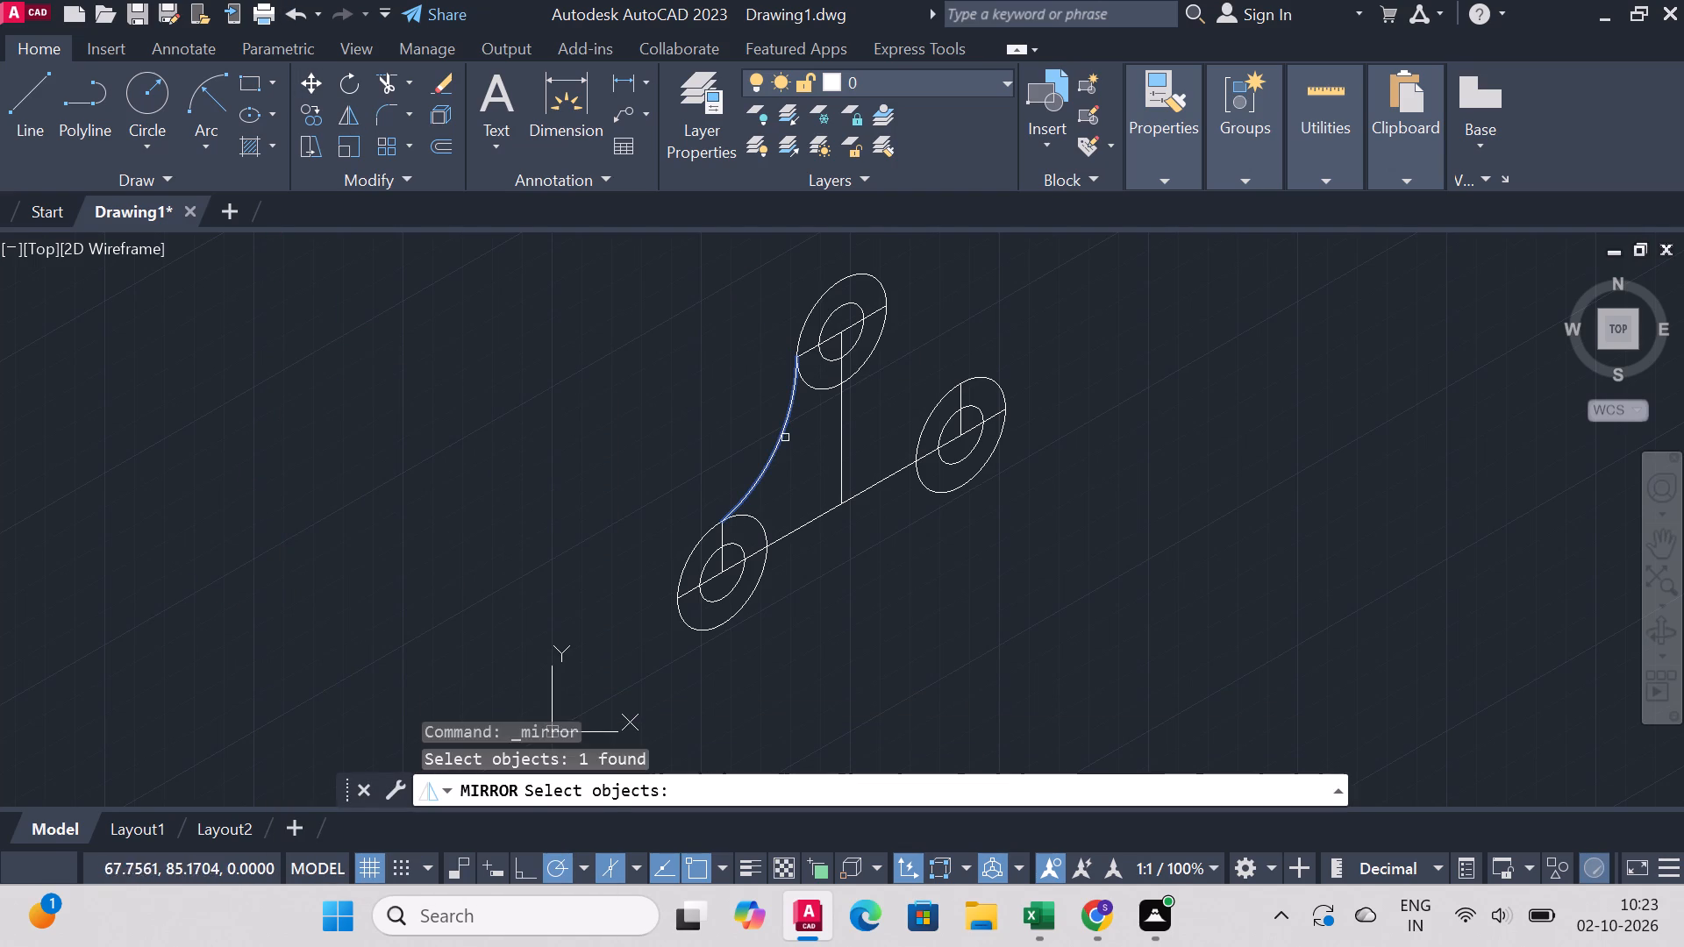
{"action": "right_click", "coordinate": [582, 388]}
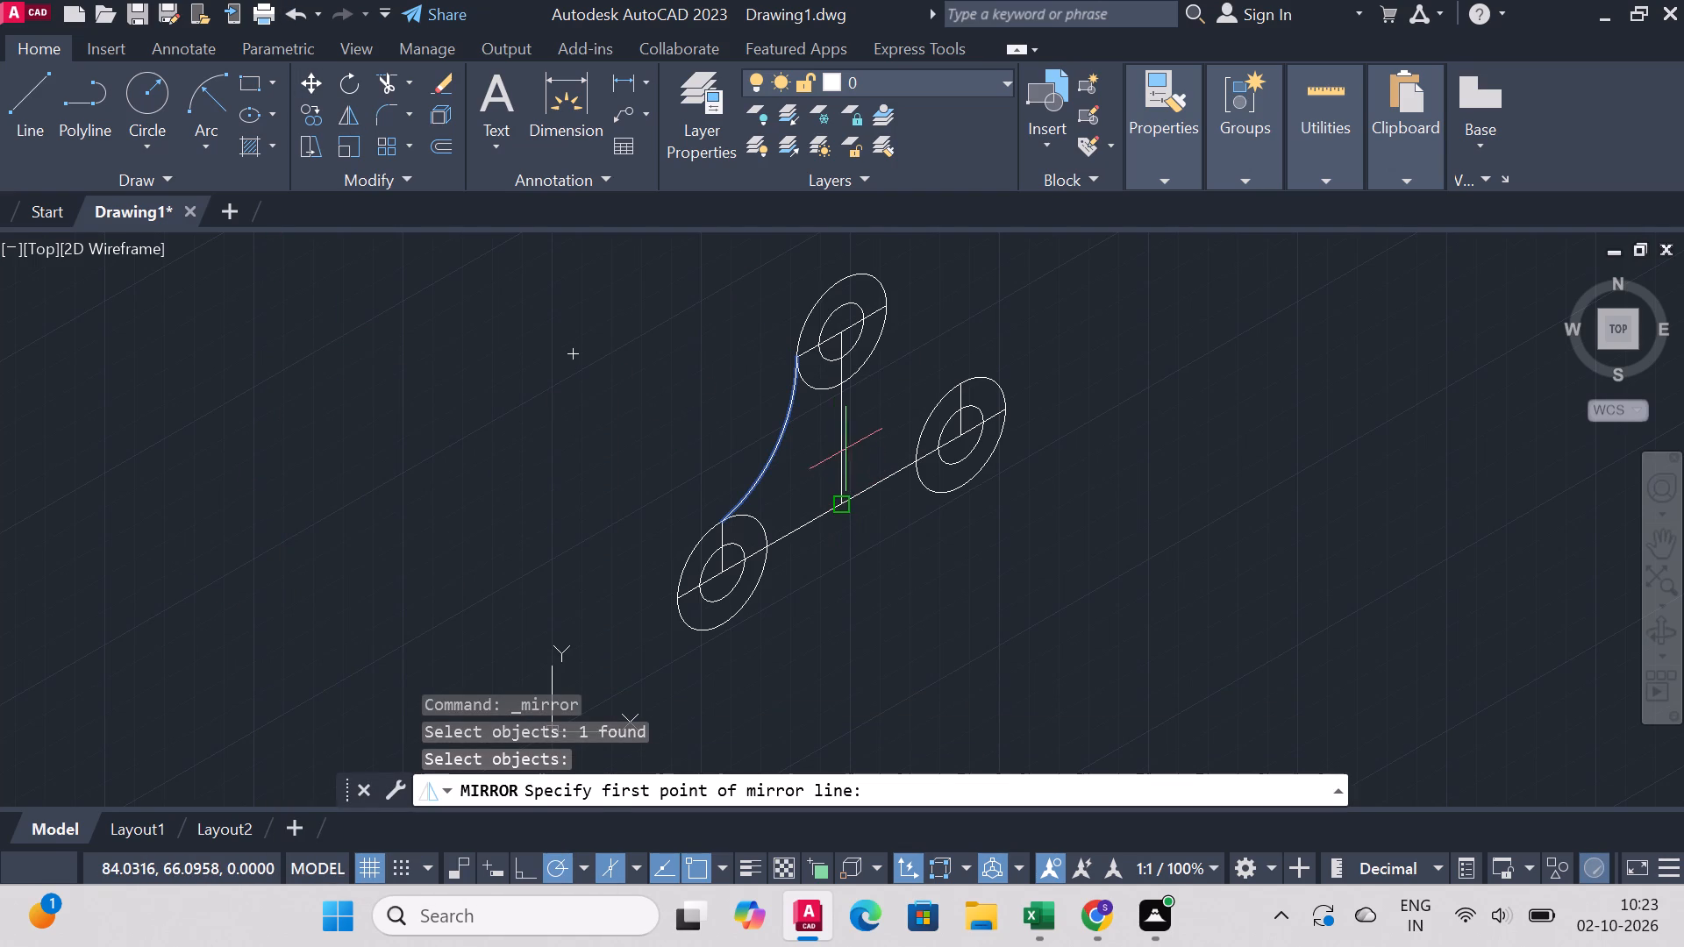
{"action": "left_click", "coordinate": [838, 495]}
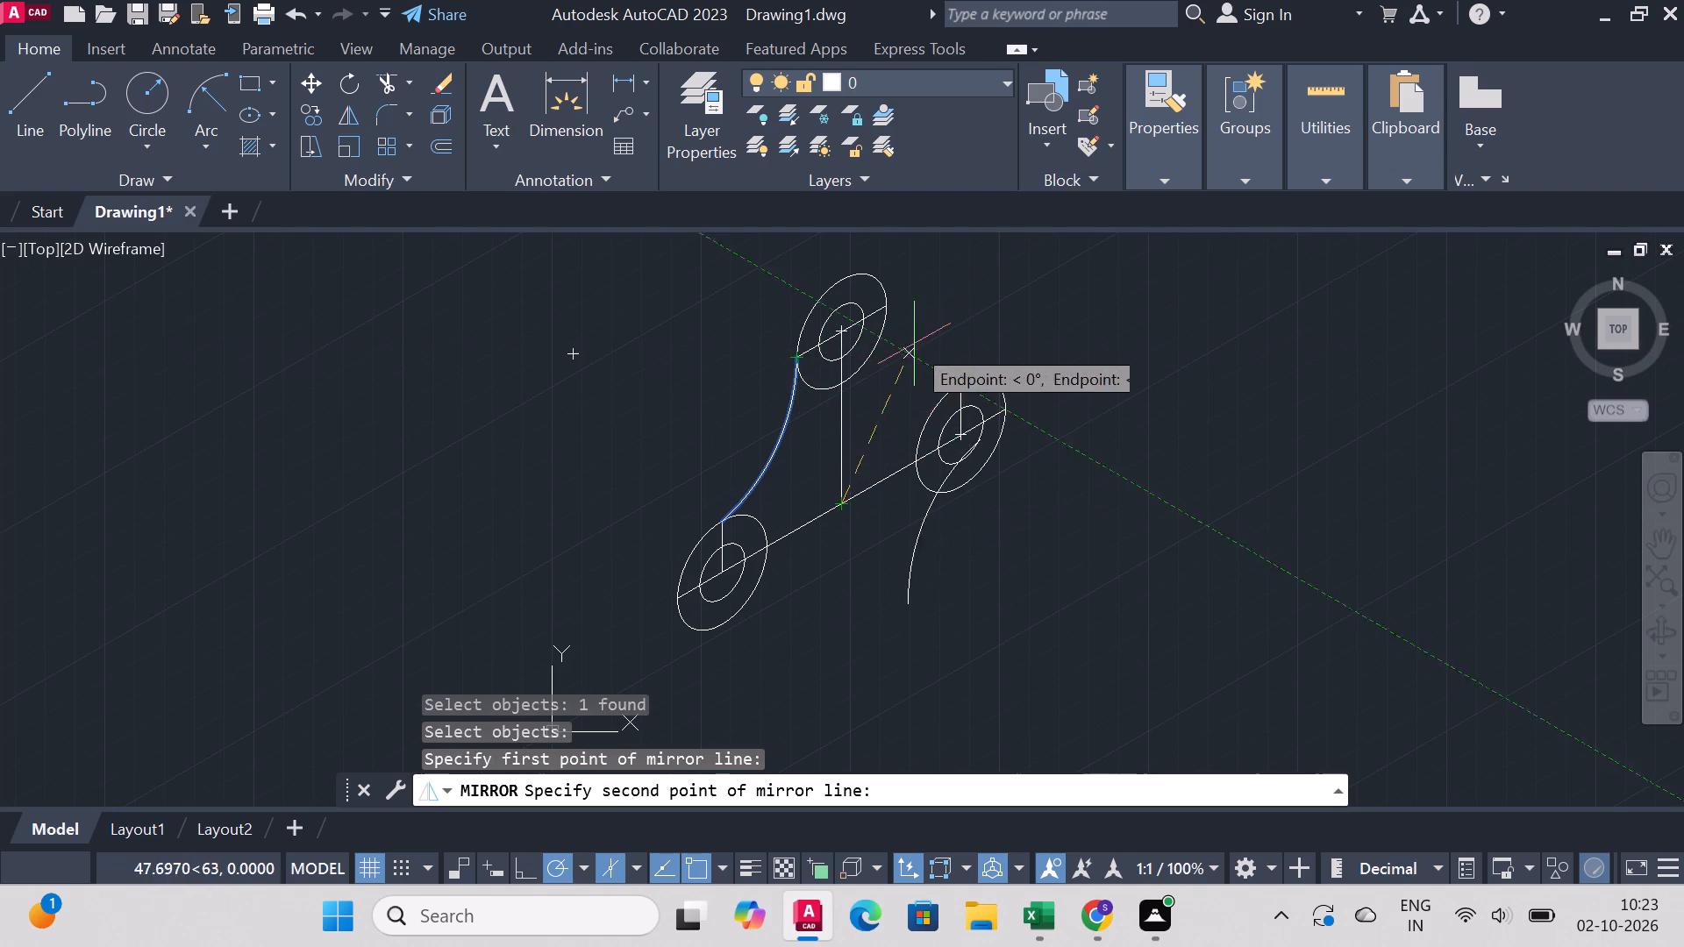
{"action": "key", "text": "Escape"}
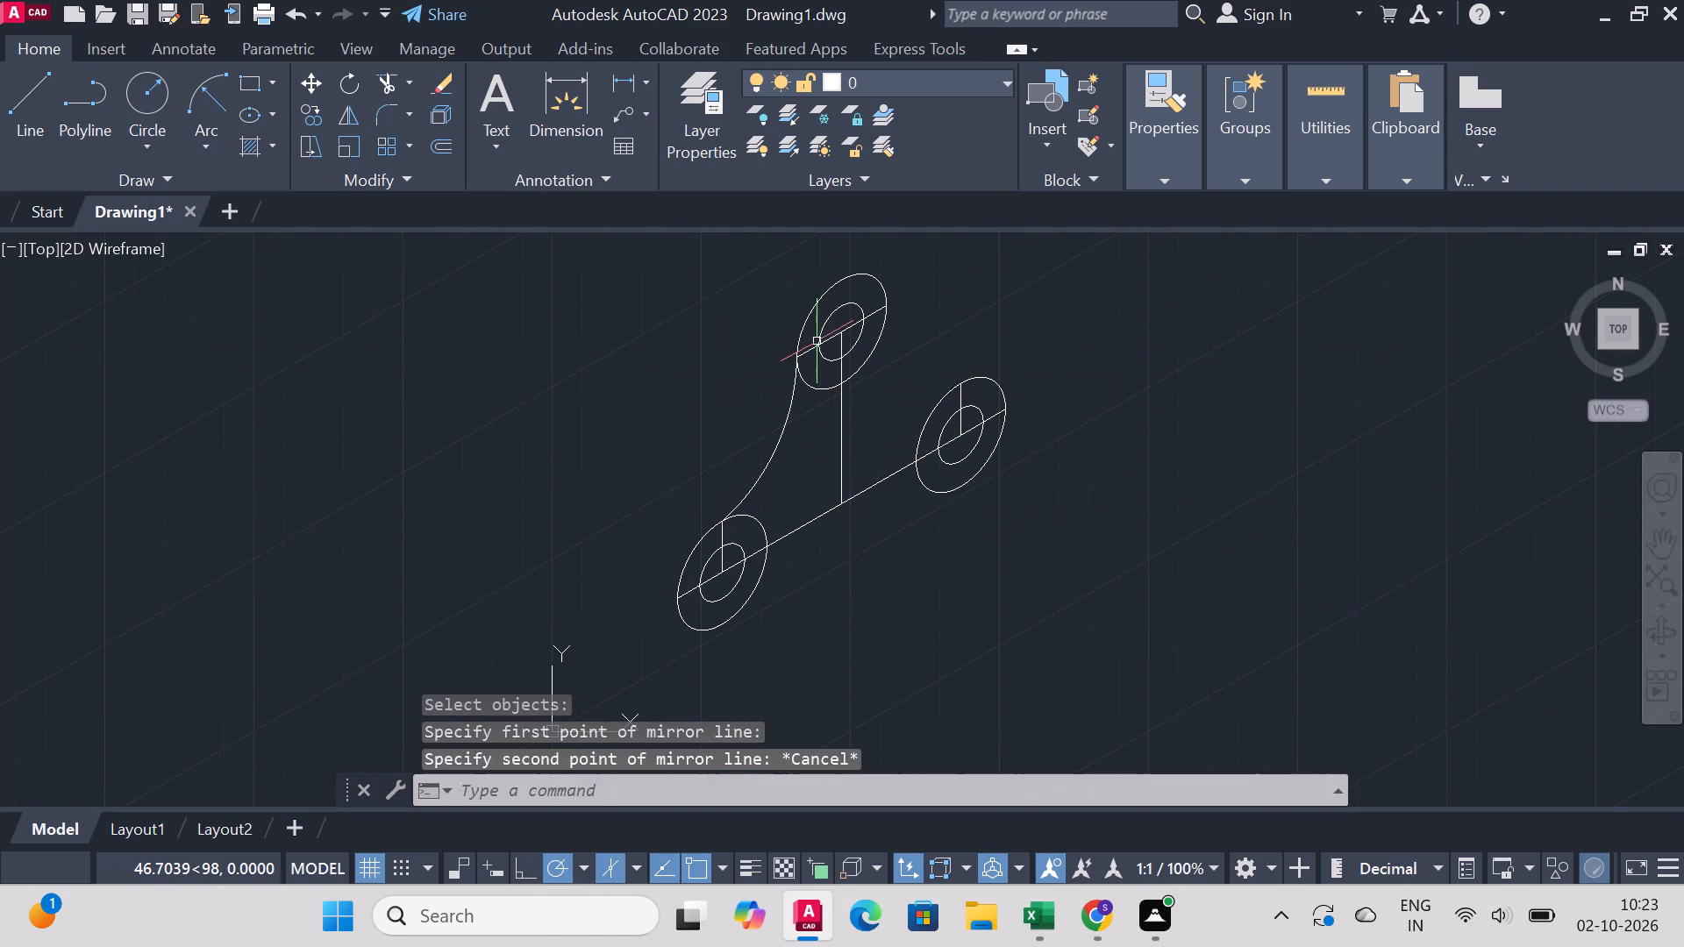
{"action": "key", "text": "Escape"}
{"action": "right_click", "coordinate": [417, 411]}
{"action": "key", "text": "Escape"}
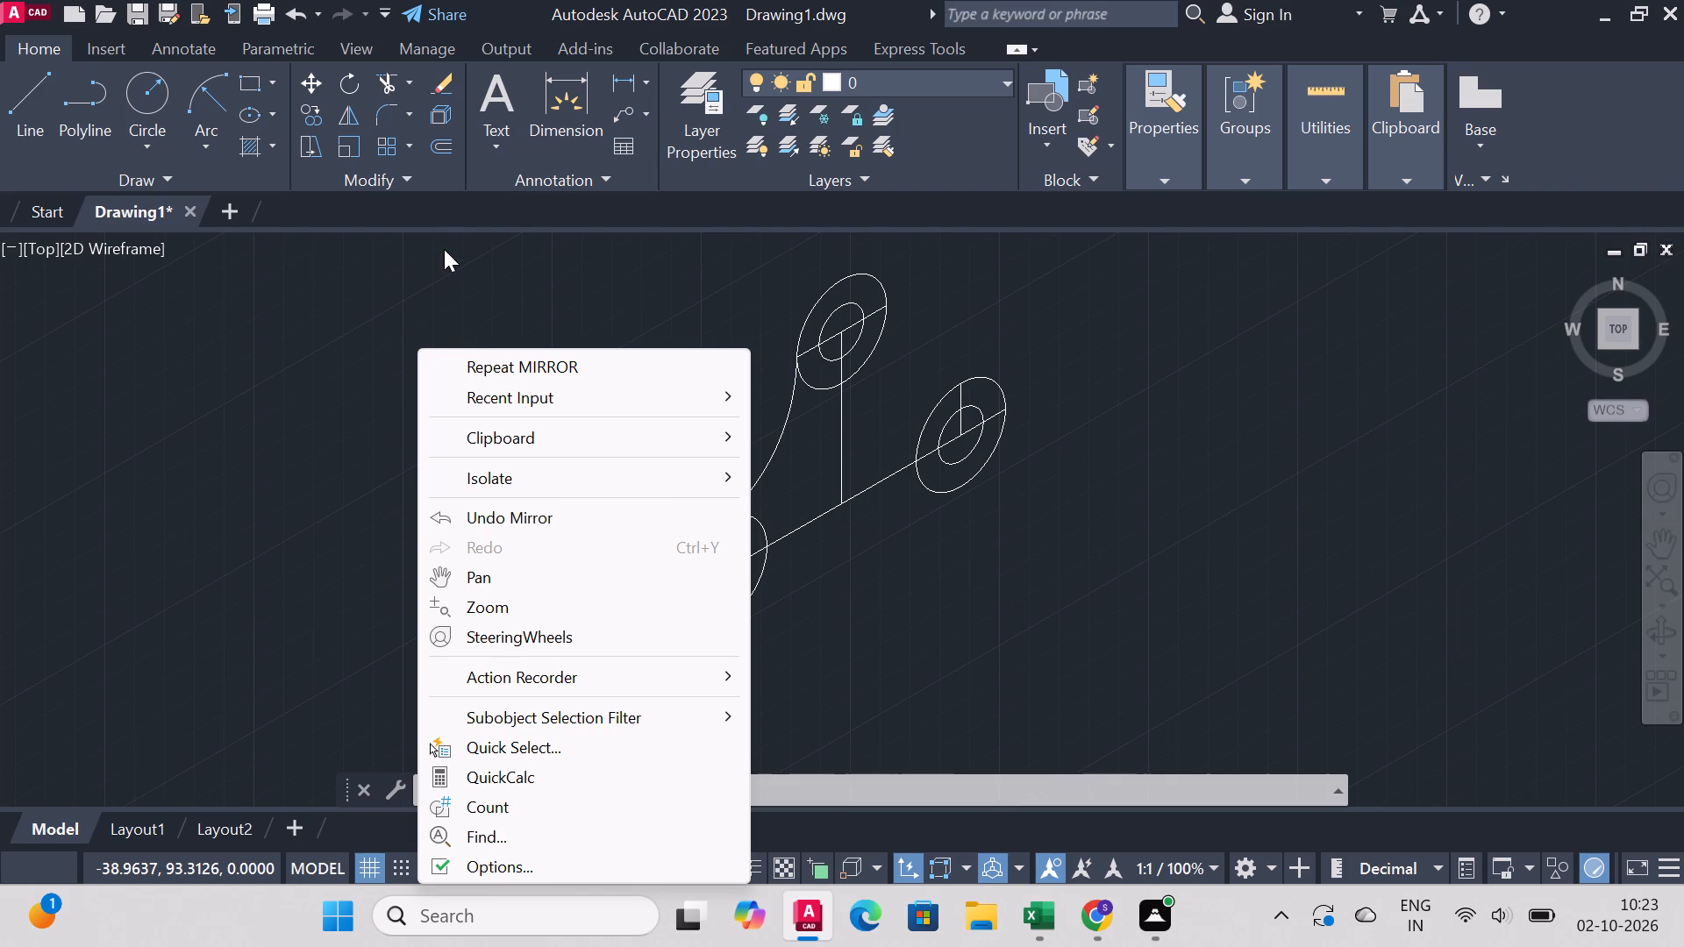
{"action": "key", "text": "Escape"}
Draw a radius 65 arc from the upper end of the topmost isocircles' inclined line to the vertical line end of the rightmost isocircles.
{"action": "left_click", "coordinate": [204, 82]}
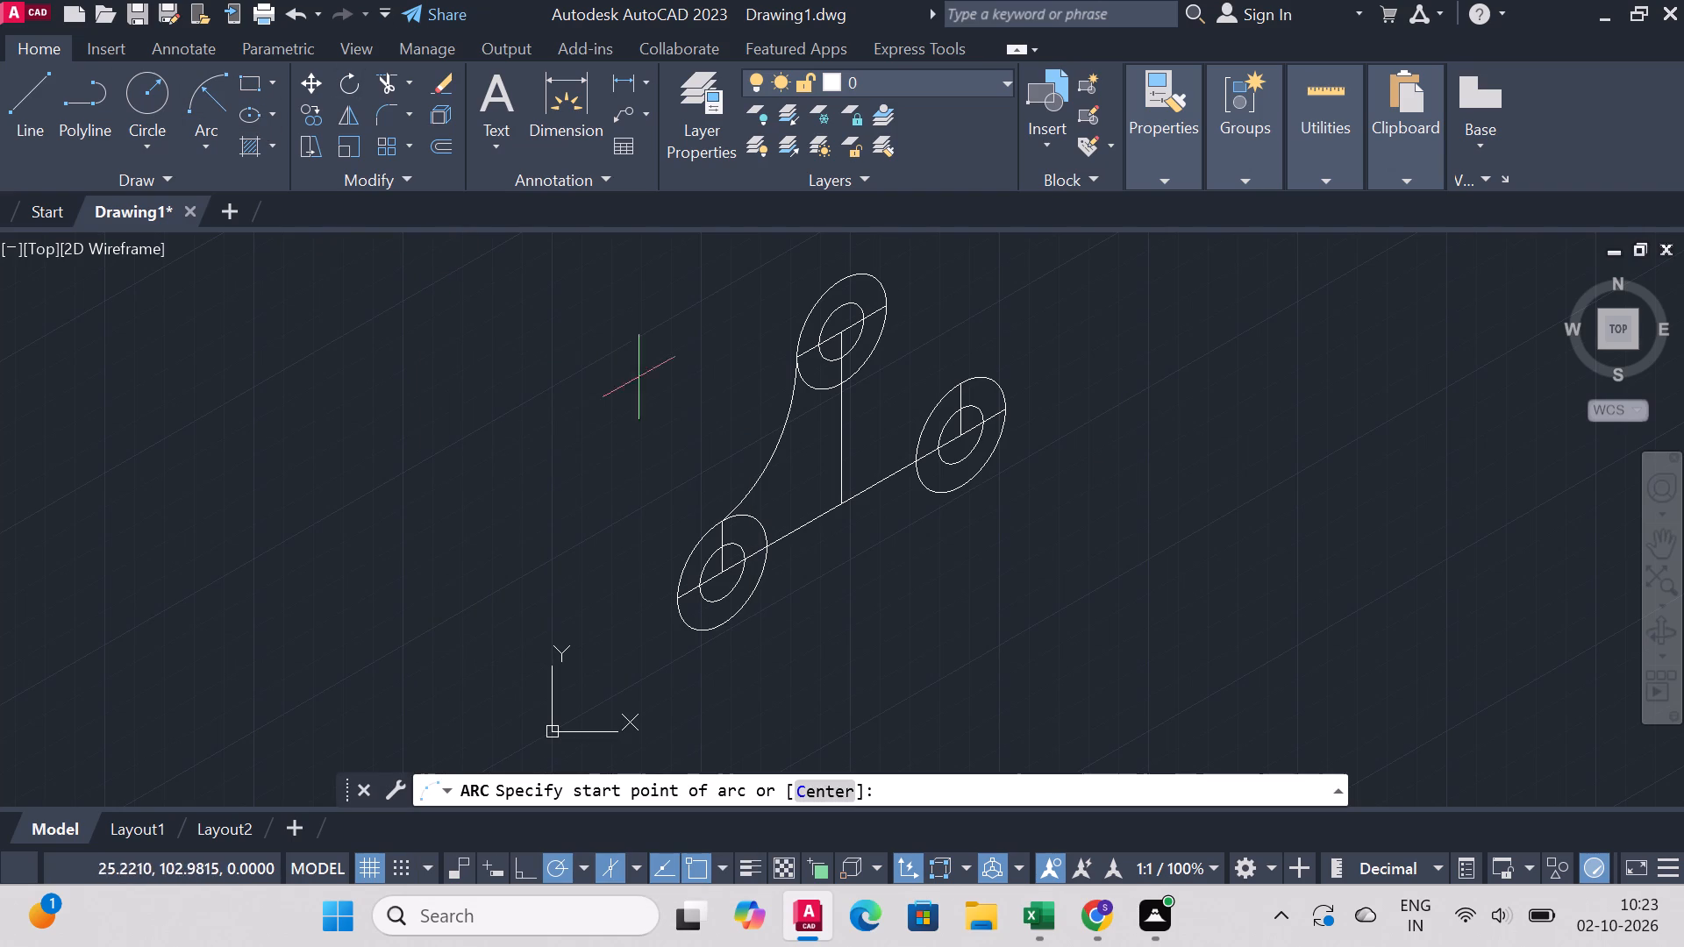
{"action": "left_click", "coordinate": [879, 308]}
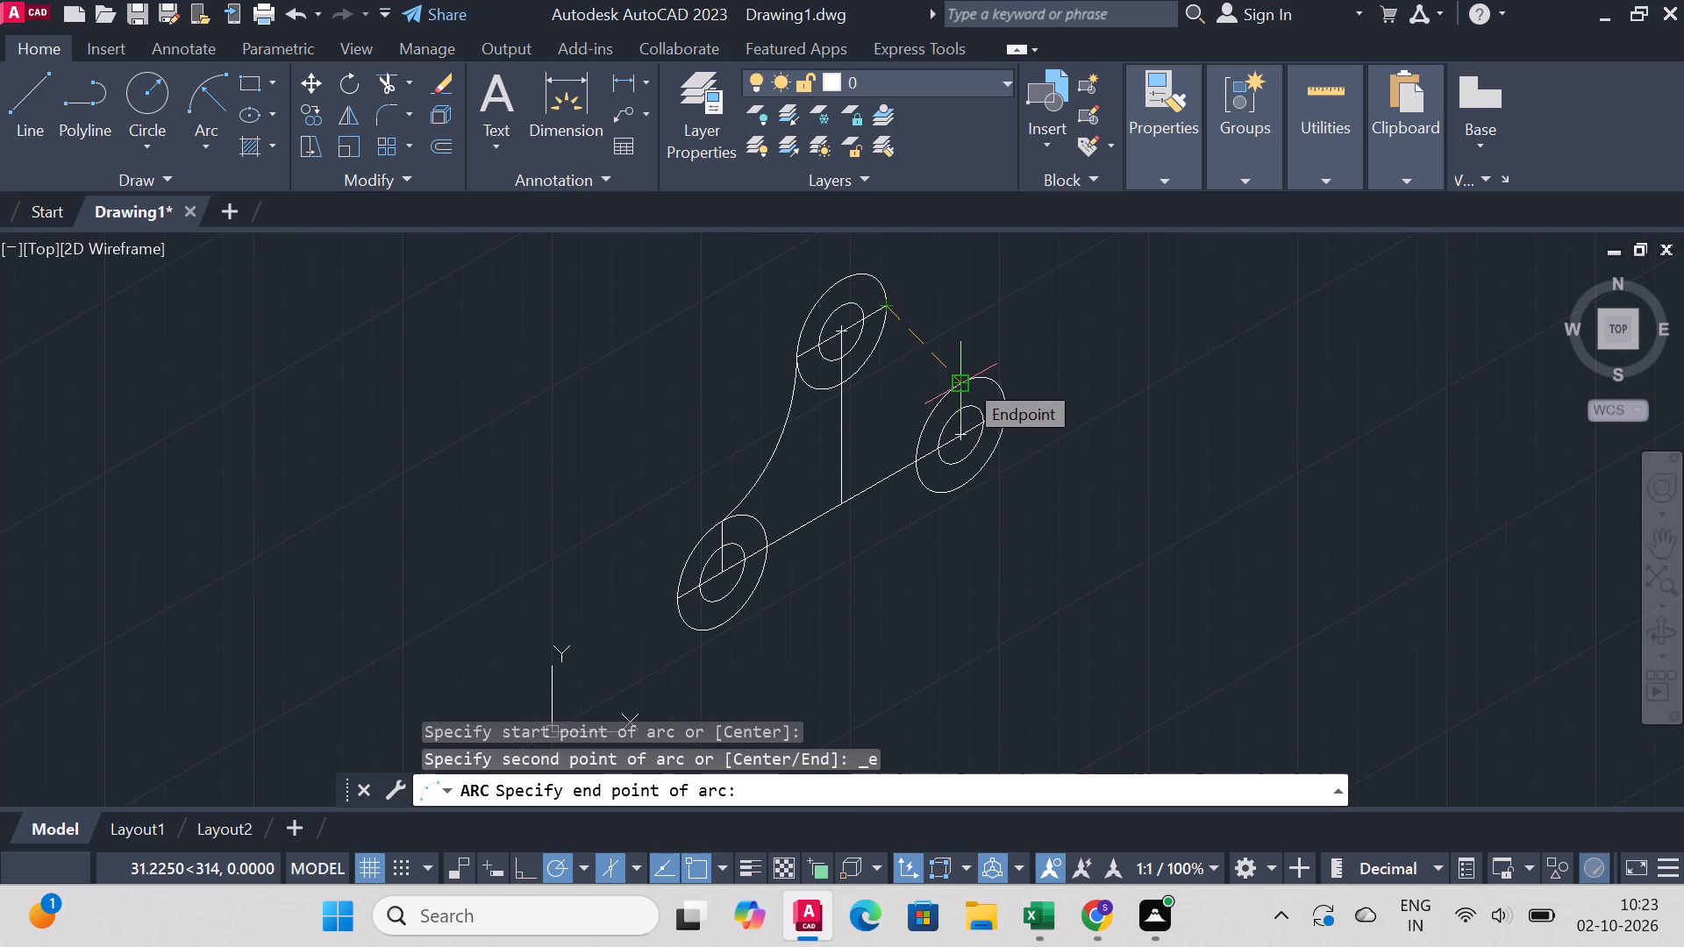
{"action": "left_click", "coordinate": [964, 379]}
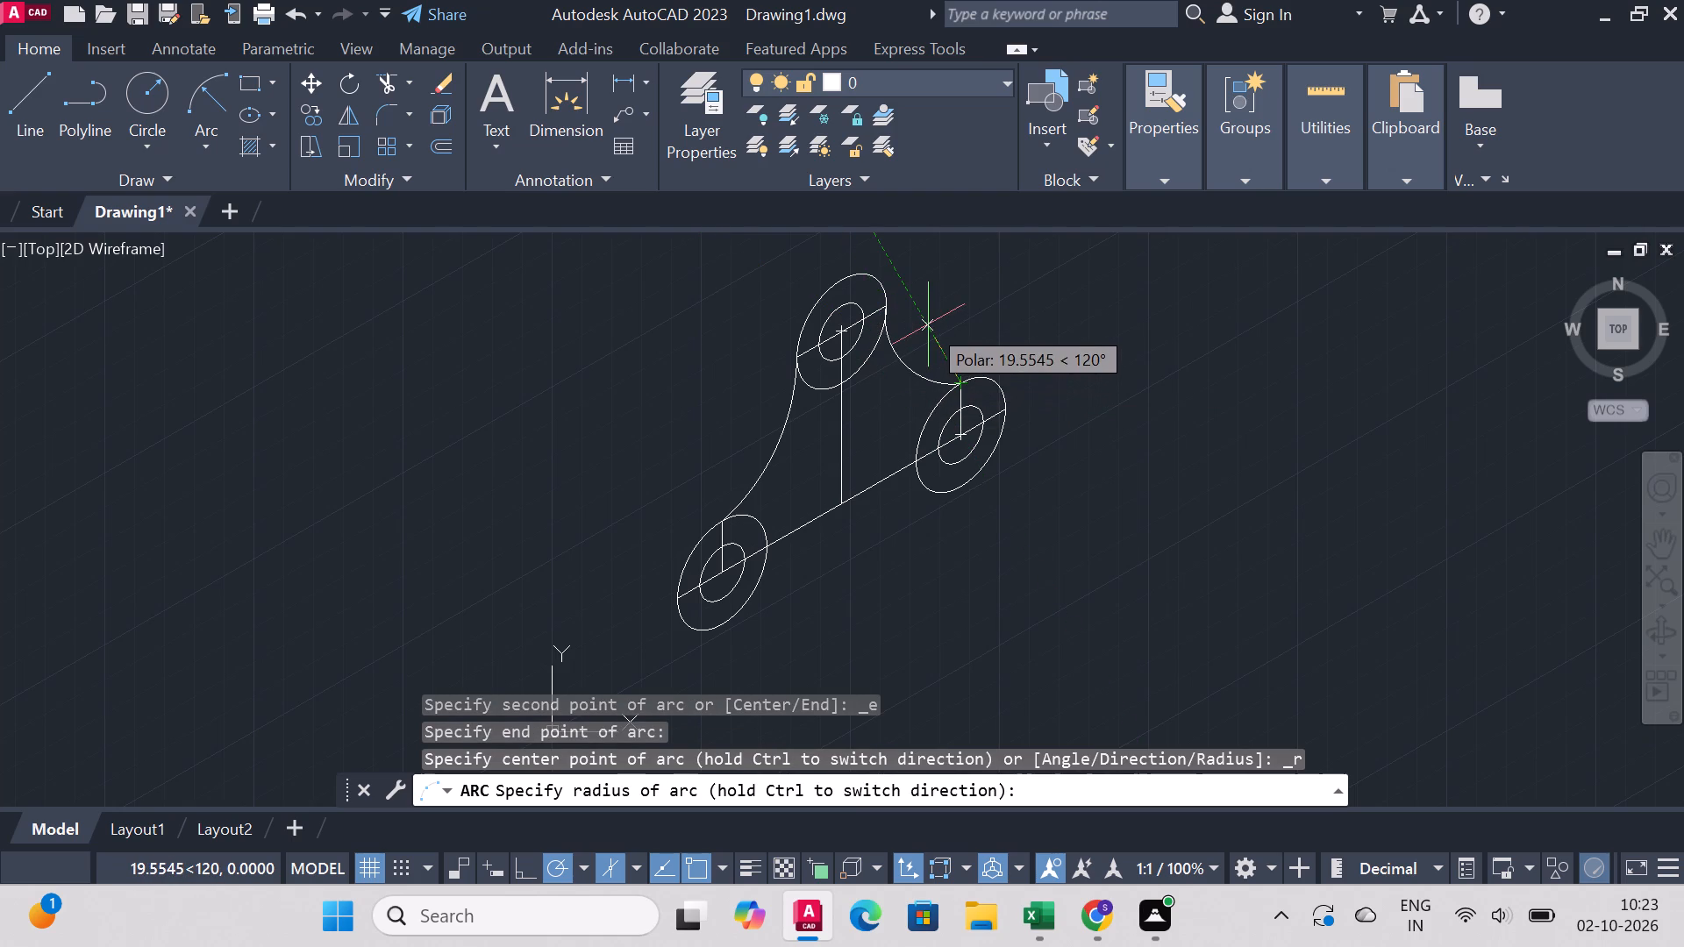
{"action": "key", "text": "r"}
{"action": "key", "text": "Return"}
{"action": "type", "text": "64"}
{"action": "key", "text": "BackSpace"}
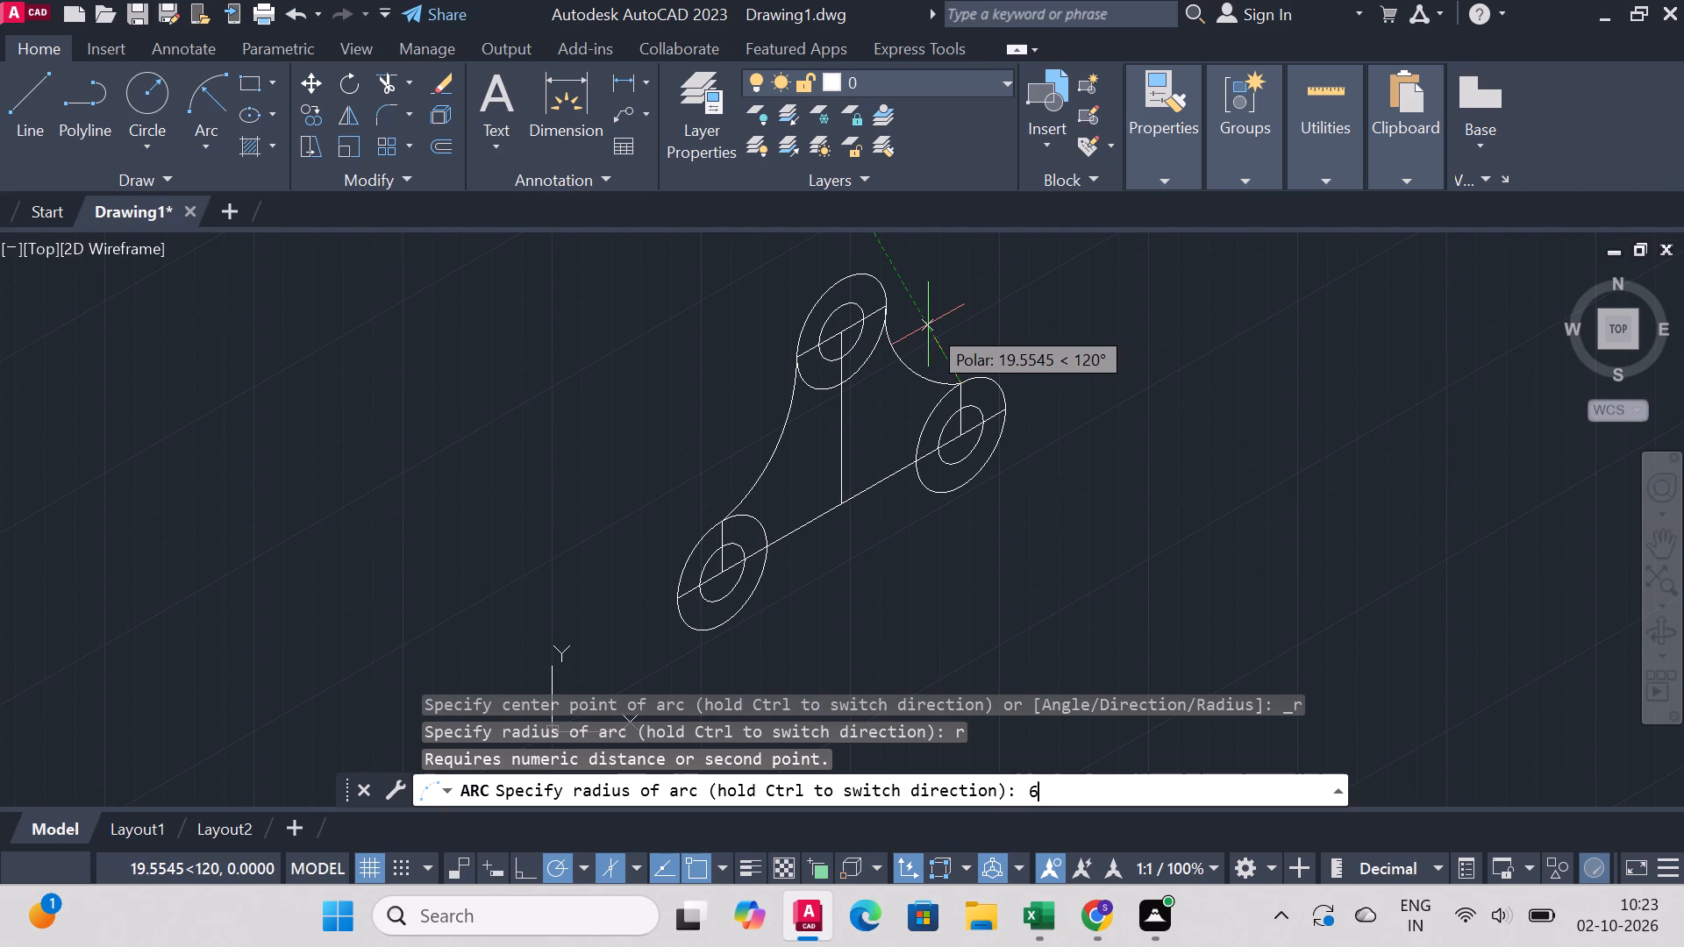
{"action": "key", "text": "6"}
{"action": "key", "text": "BackSpace"}
{"action": "key", "text": "6"}
{"action": "key", "text": "BackSpace"}
{"action": "key", "text": "5"}
{"action": "key", "text": "Return"}
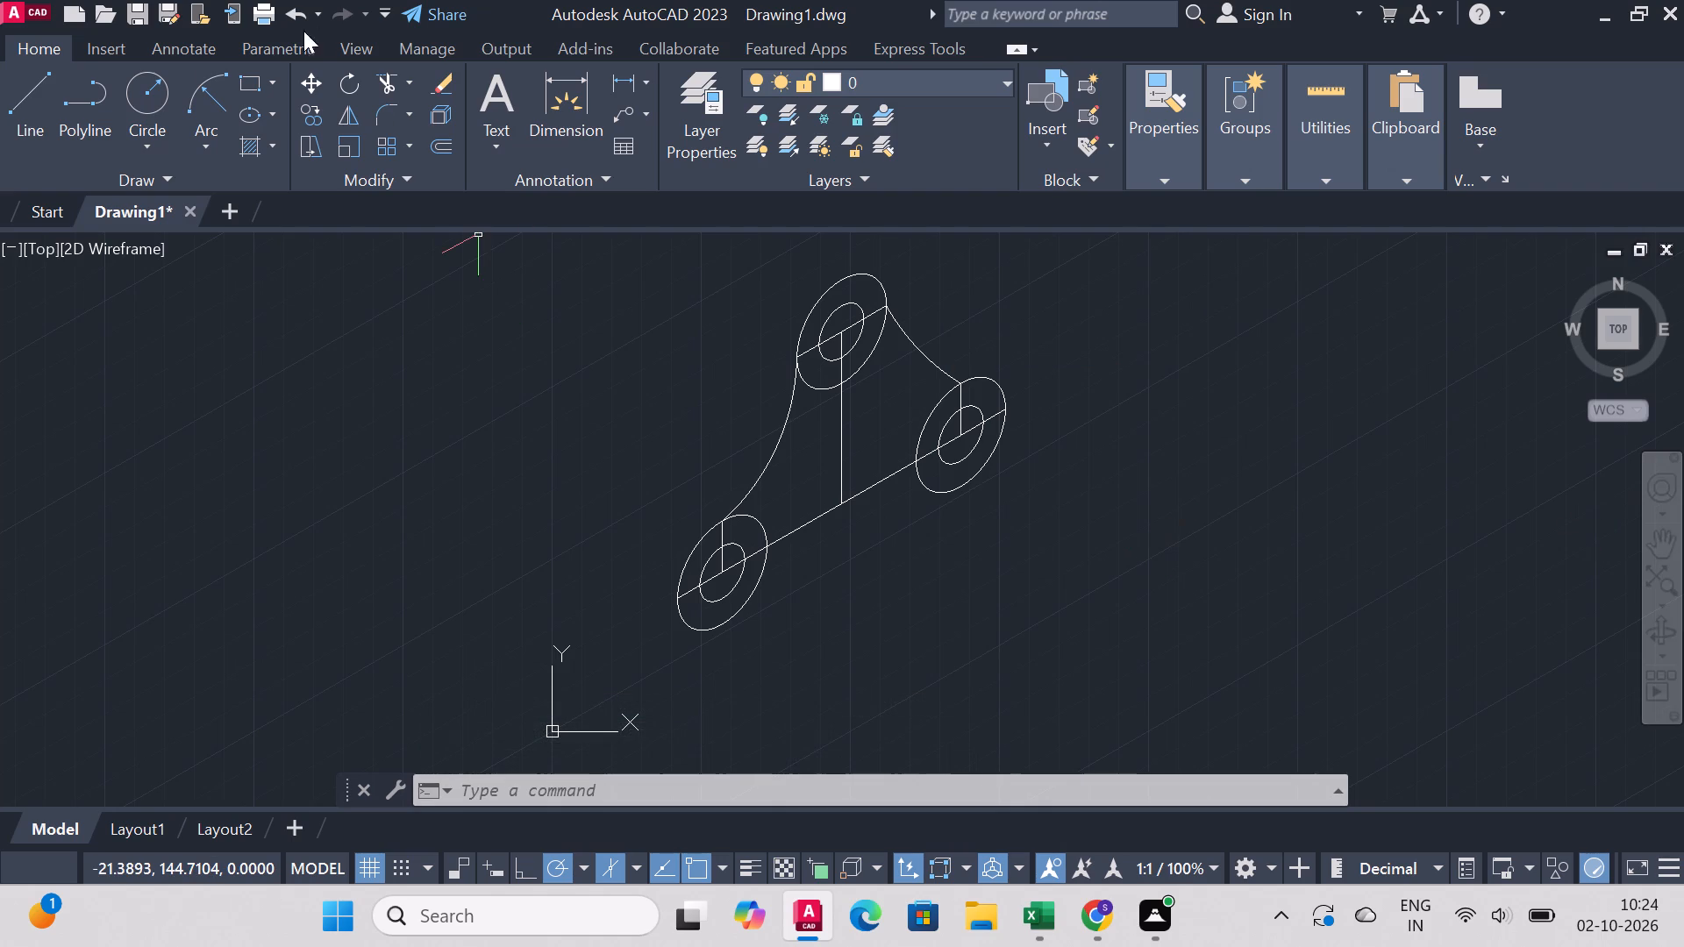
Draw a 15 mm vertical line downward from the inclined line's lower end on the lowest large isocircle.
{"action": "left_click", "coordinate": [5, 97]}
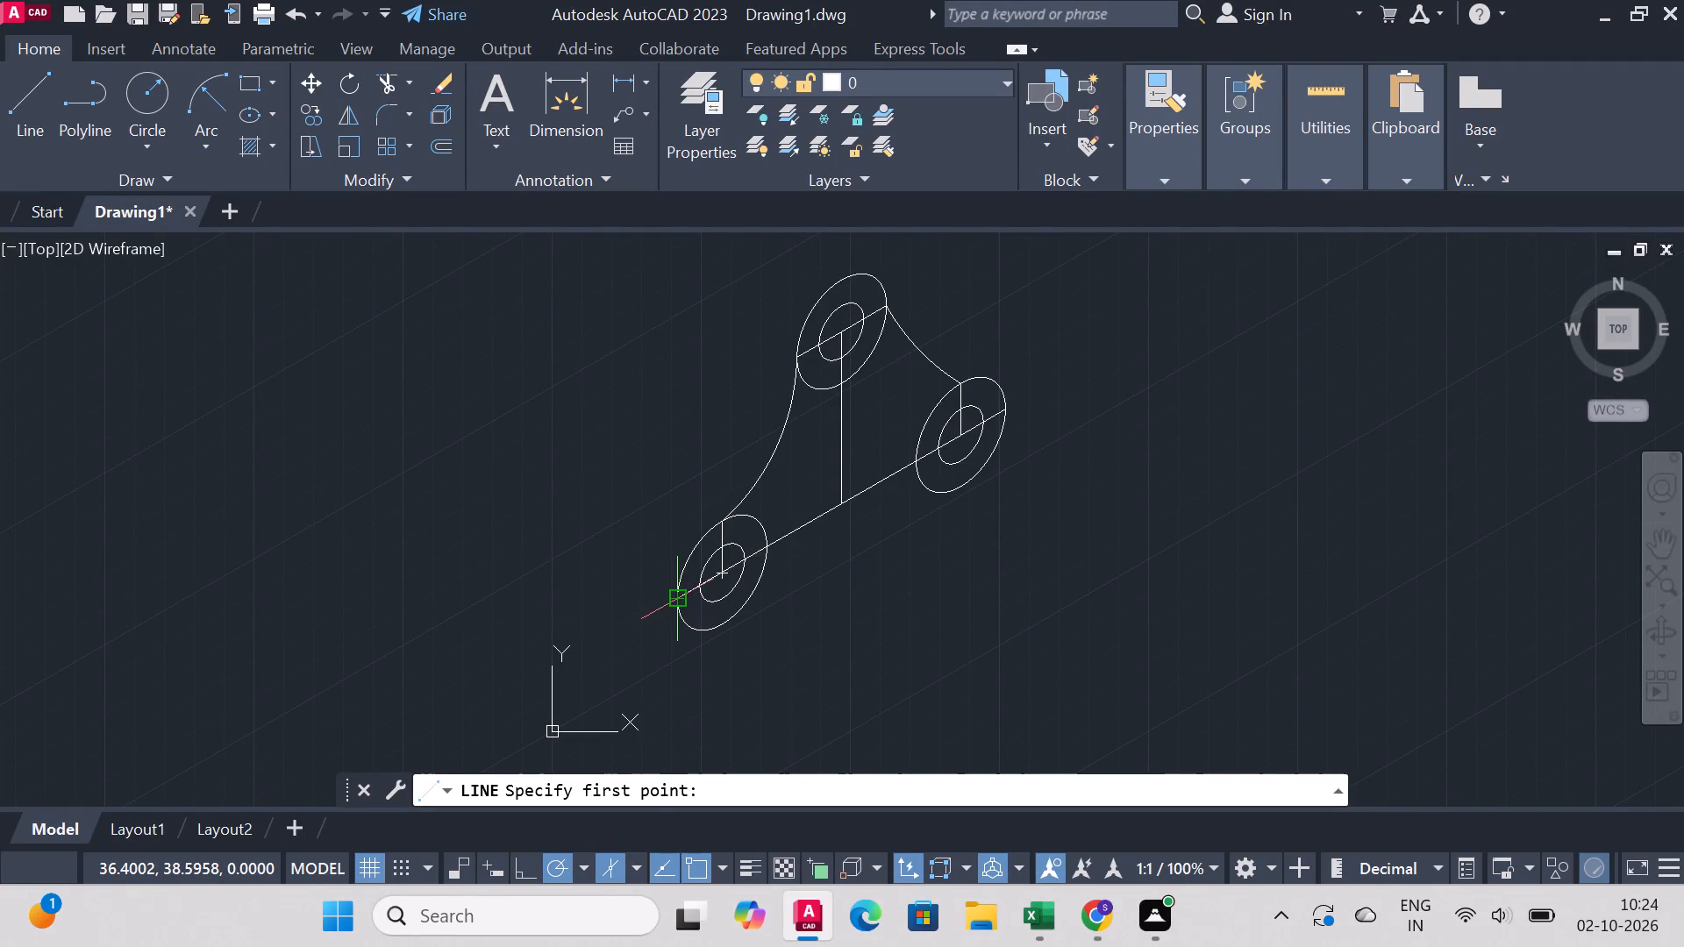
{"action": "left_click", "coordinate": [677, 598]}
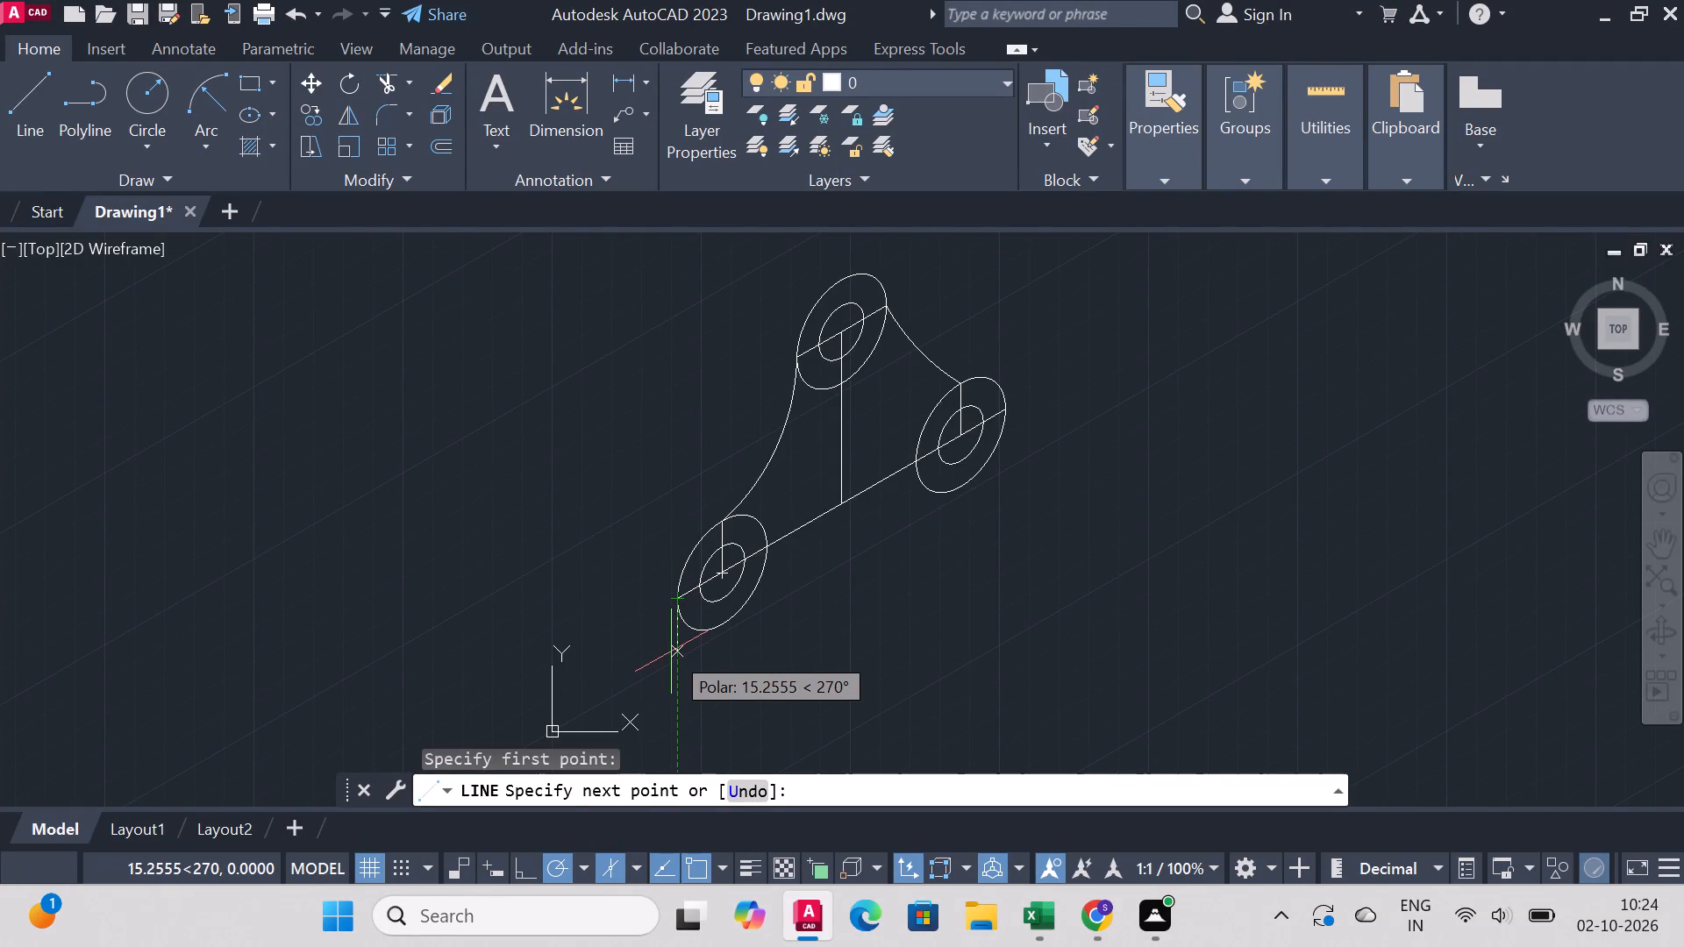
{"action": "type", "text": "15"}
{"action": "key", "text": "Return"}
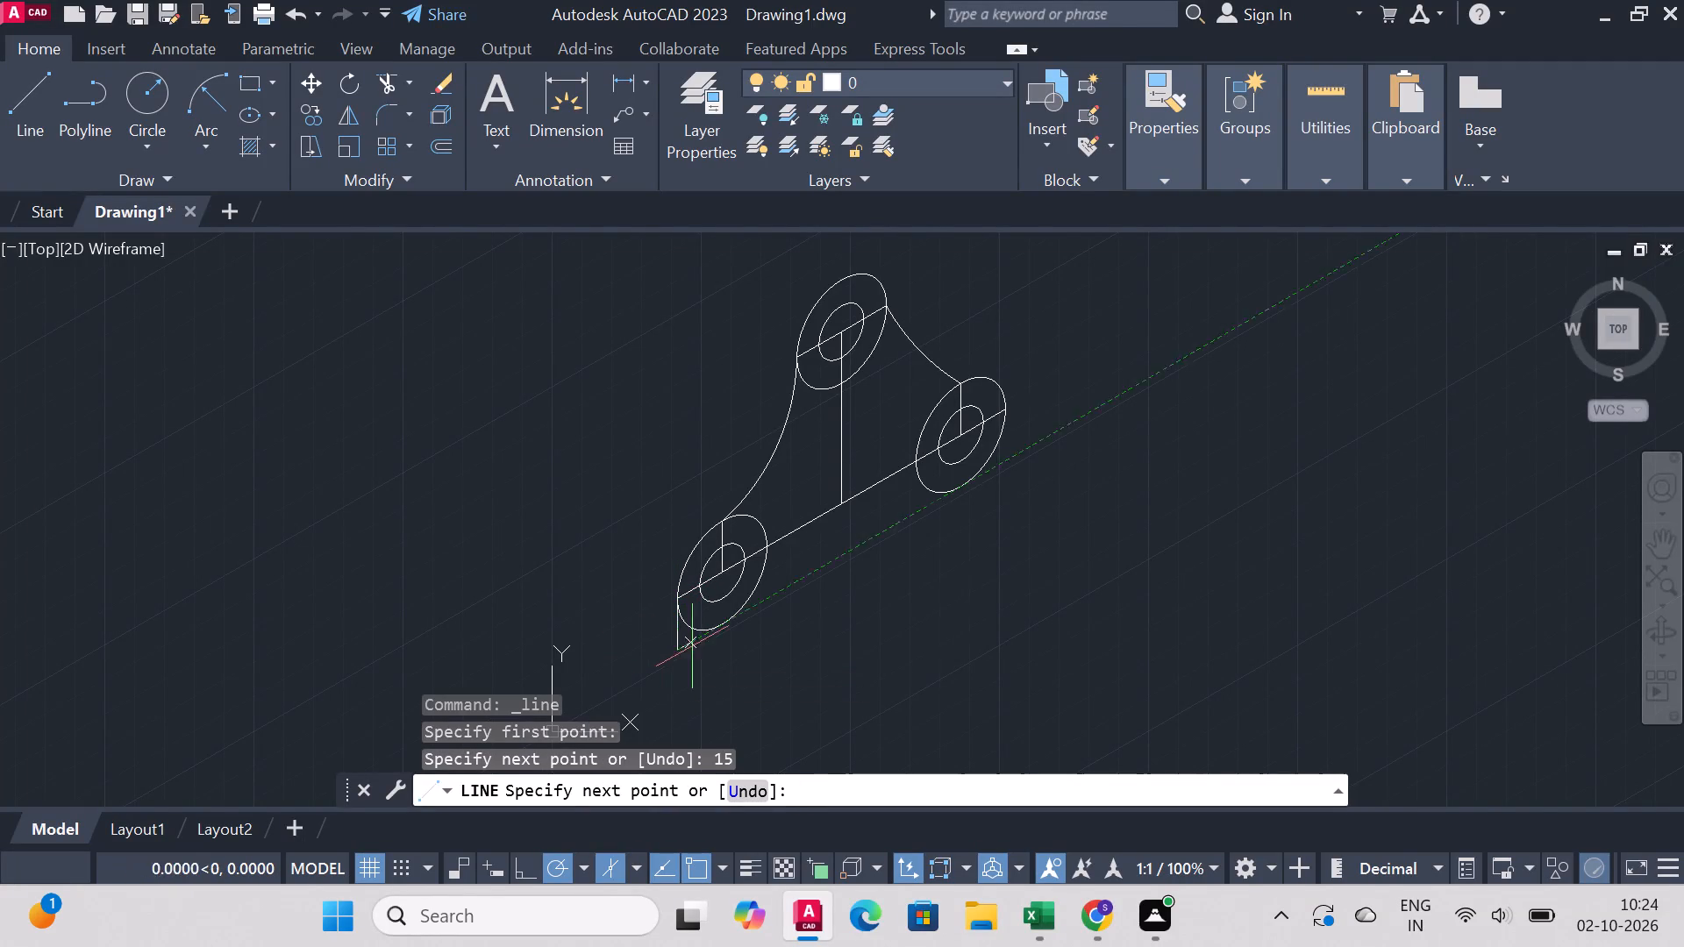
{"action": "right_click", "coordinate": [856, 559]}
{"action": "left_click", "coordinate": [976, 591]}
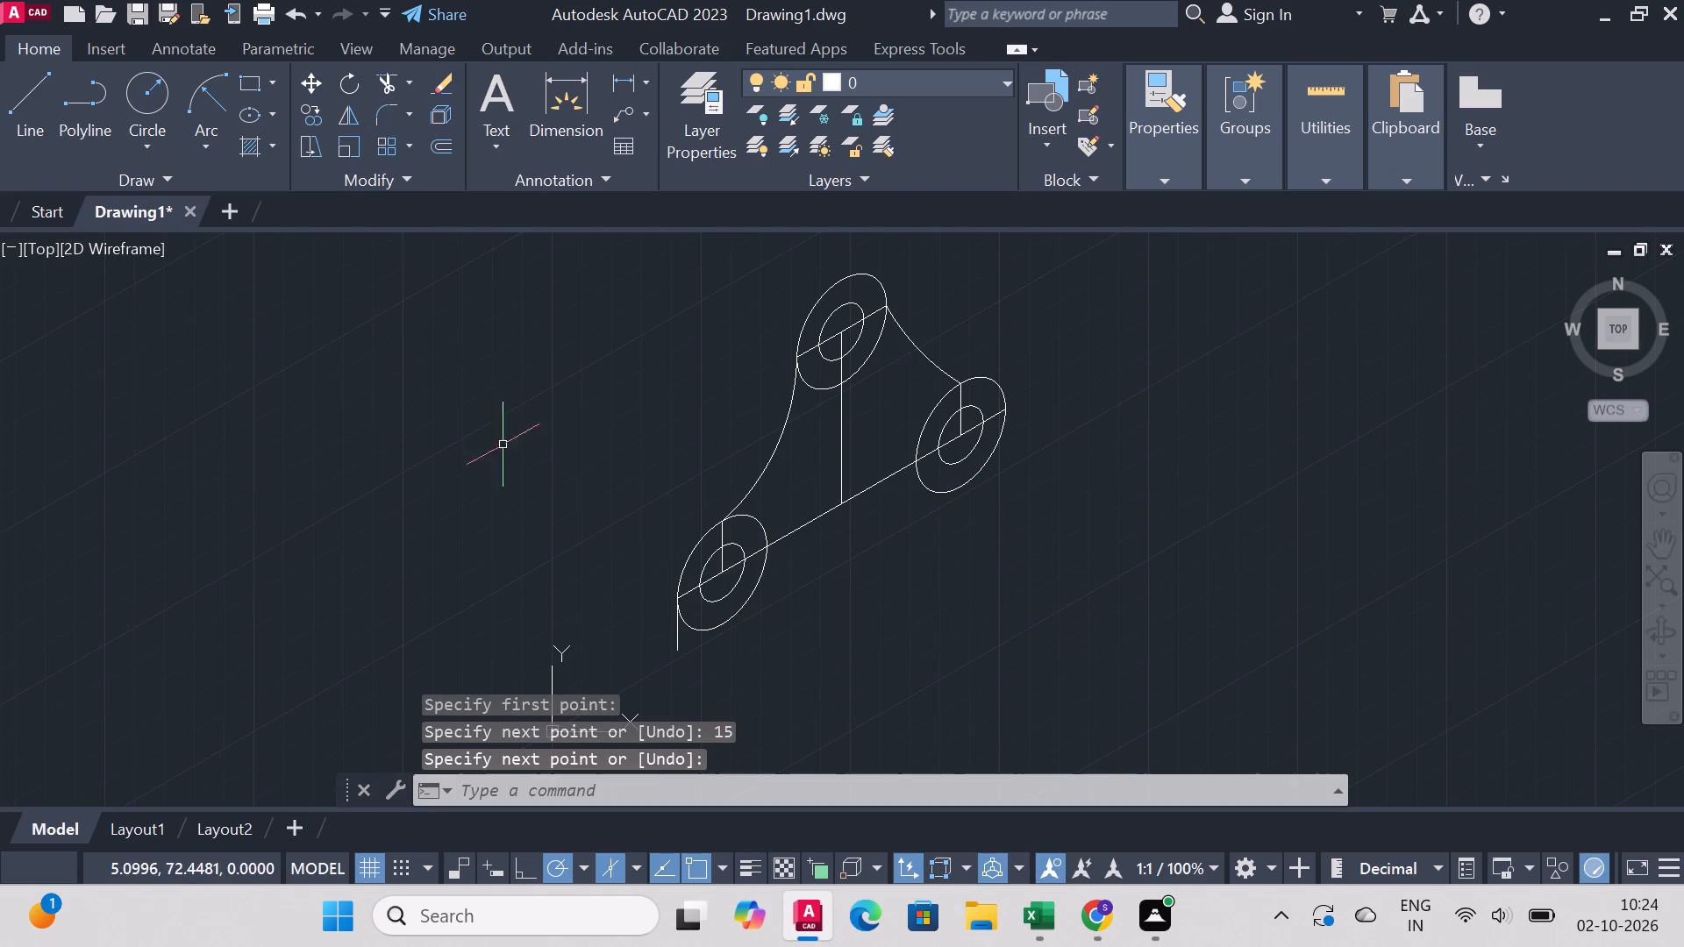
Draw a vertical line about 36 mm downward from the junction of the long vertical line and the inclined line.
{"action": "left_click", "coordinate": [39, 95]}
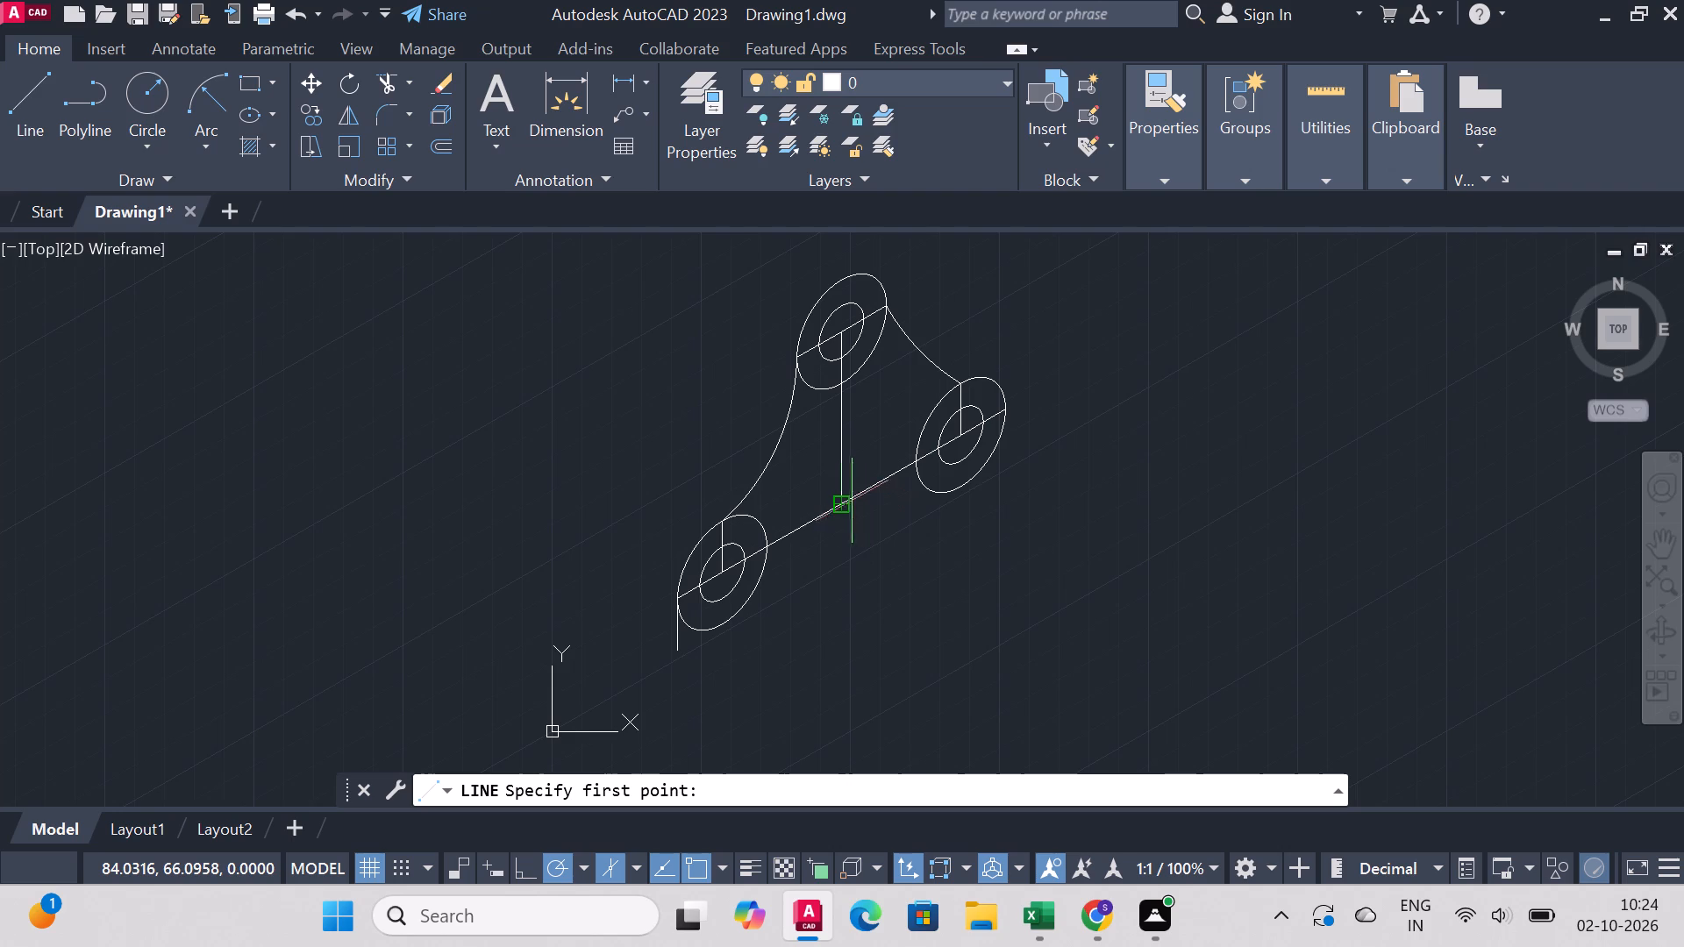
{"action": "left_click", "coordinate": [846, 500]}
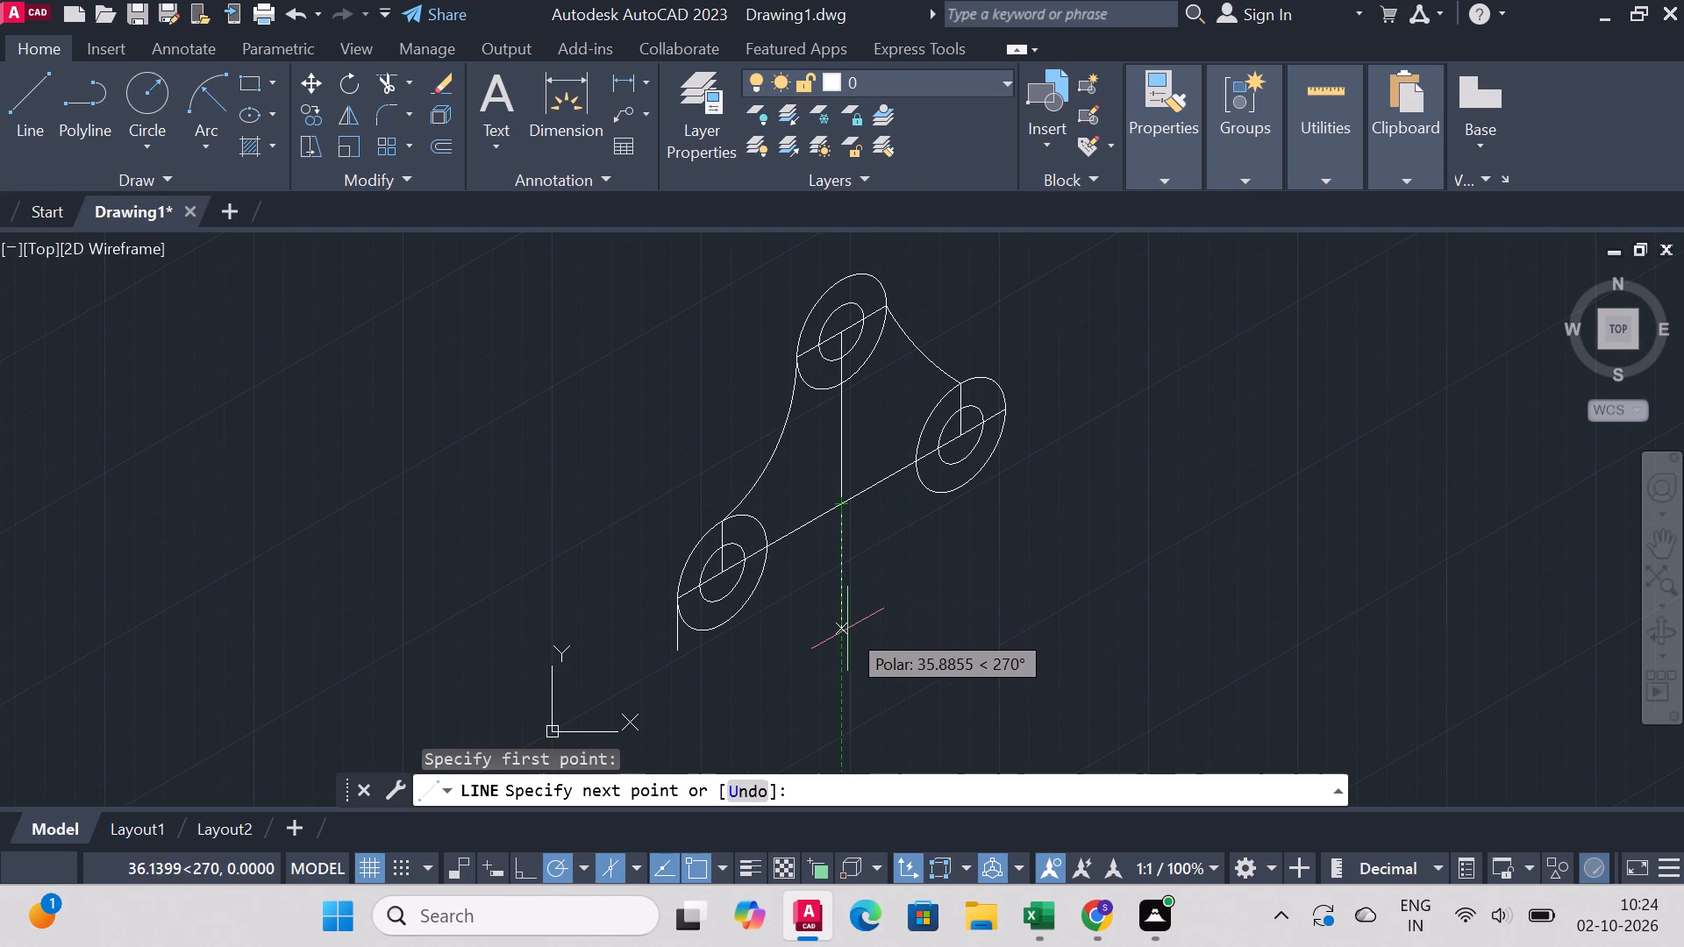
{"action": "left_click", "coordinate": [847, 629]}
{"action": "right_click", "coordinate": [849, 629]}
{"action": "left_click", "coordinate": [945, 335]}
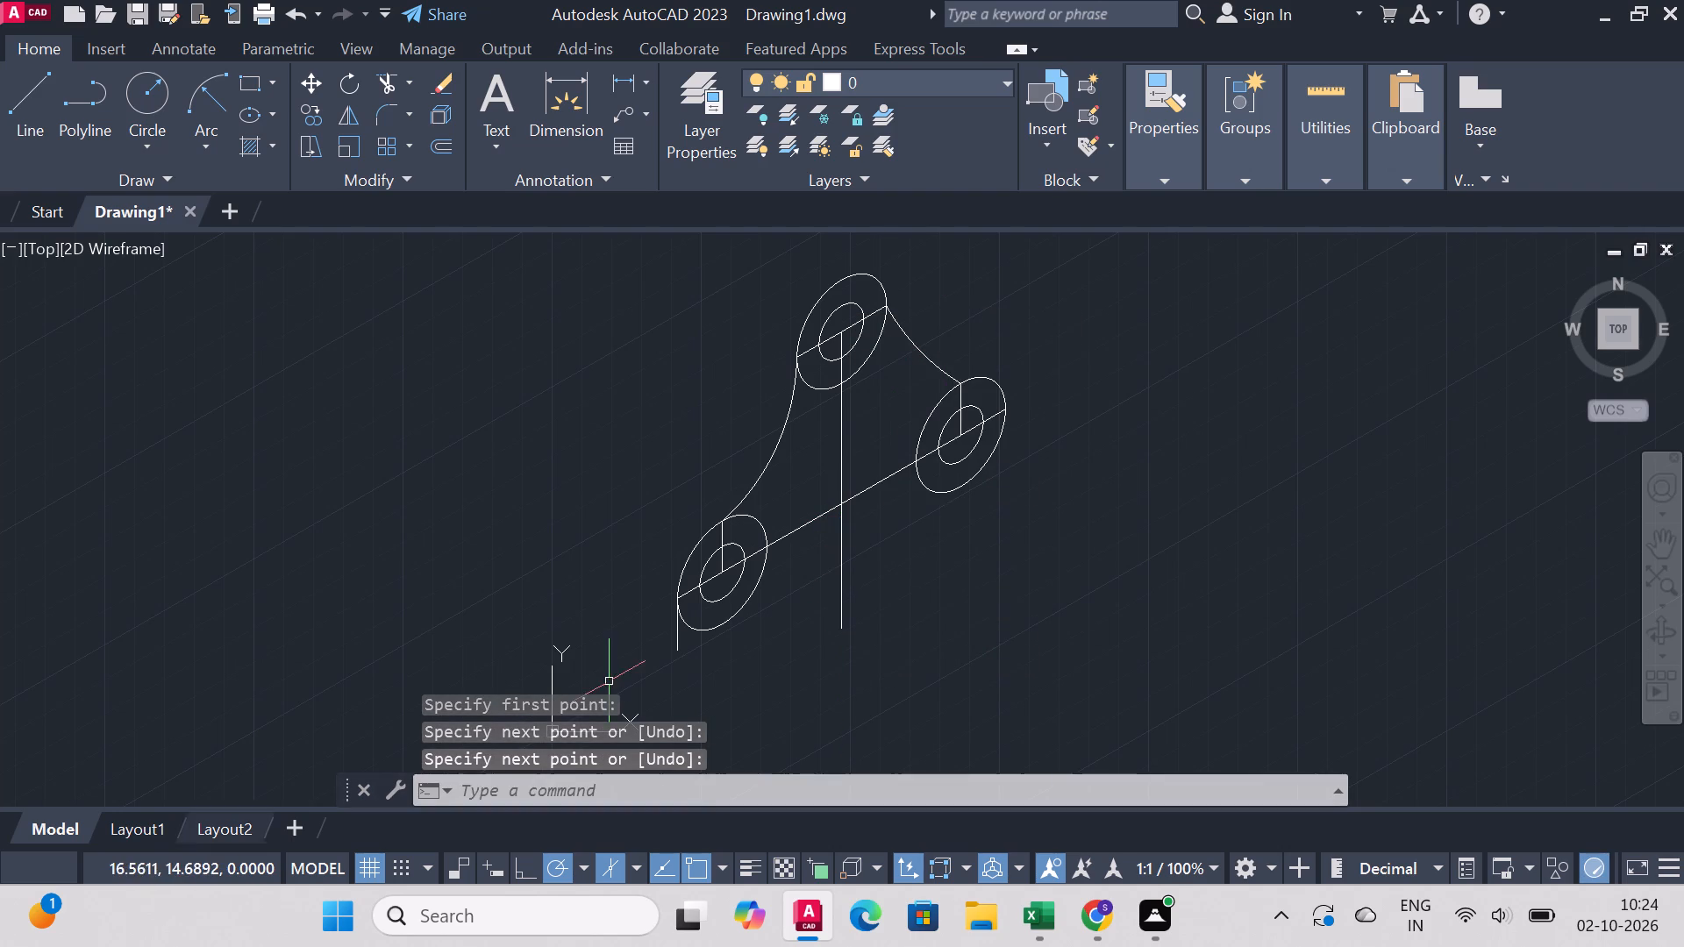
Draw a 30° inclined line from the lower end of the 15 mm vertical line to past the rightmost isocircles.
{"action": "right_click", "coordinate": [331, 443]}
{"action": "left_click", "coordinate": [405, 365]}
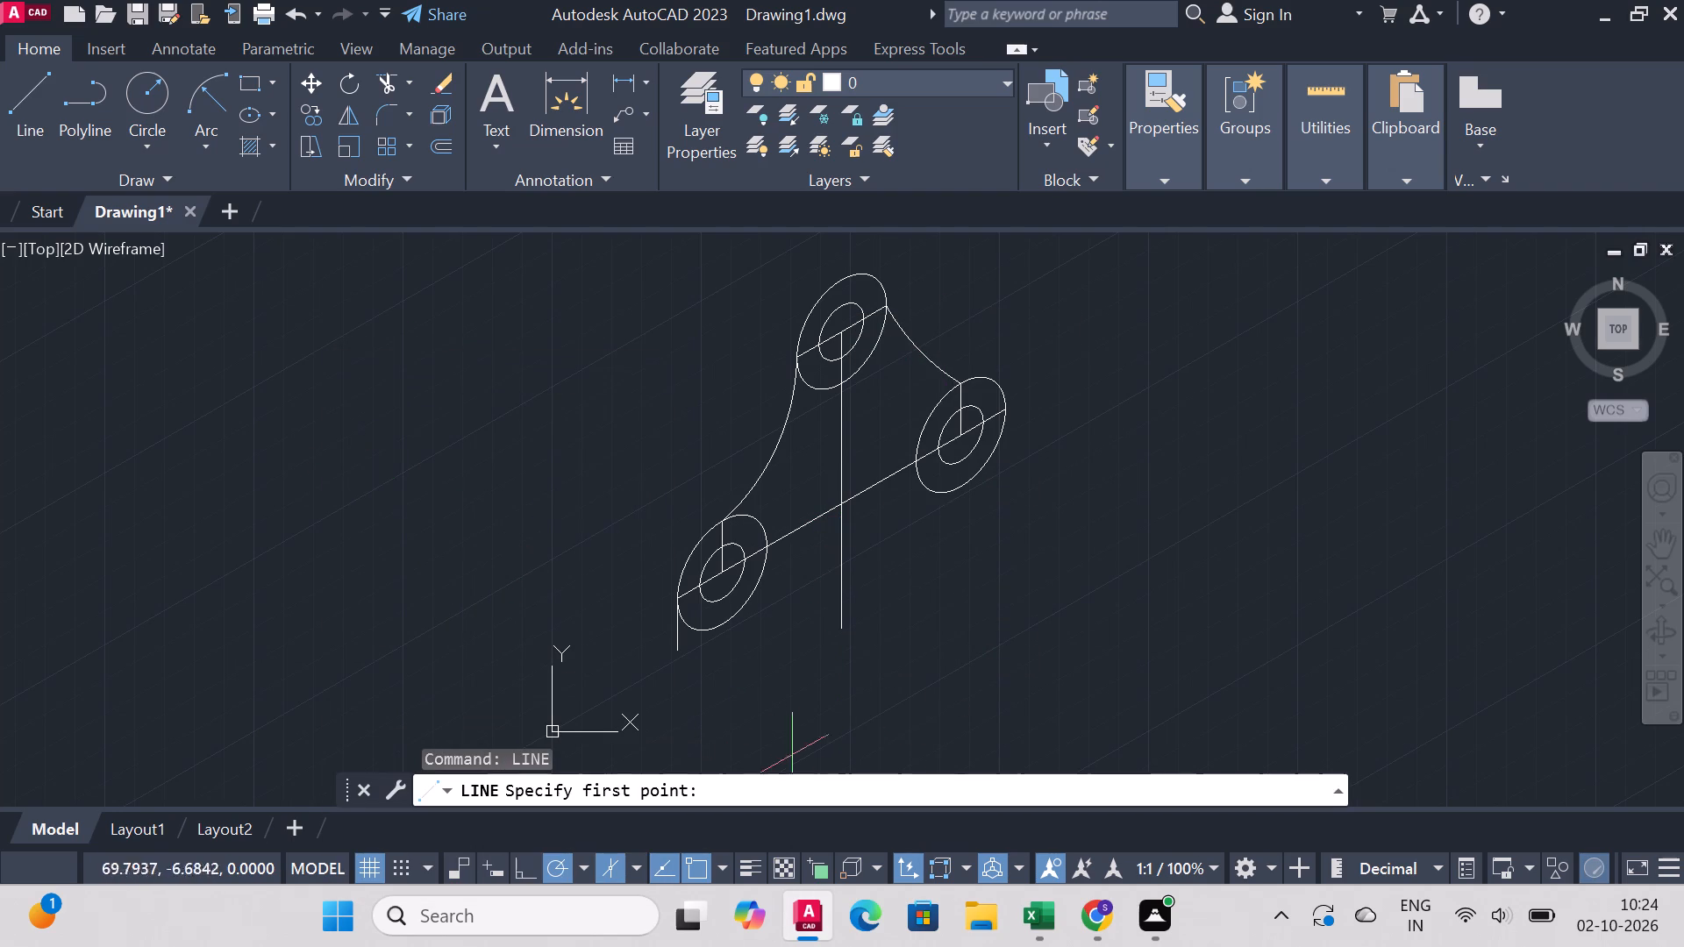
{"action": "left_click", "coordinate": [681, 652]}
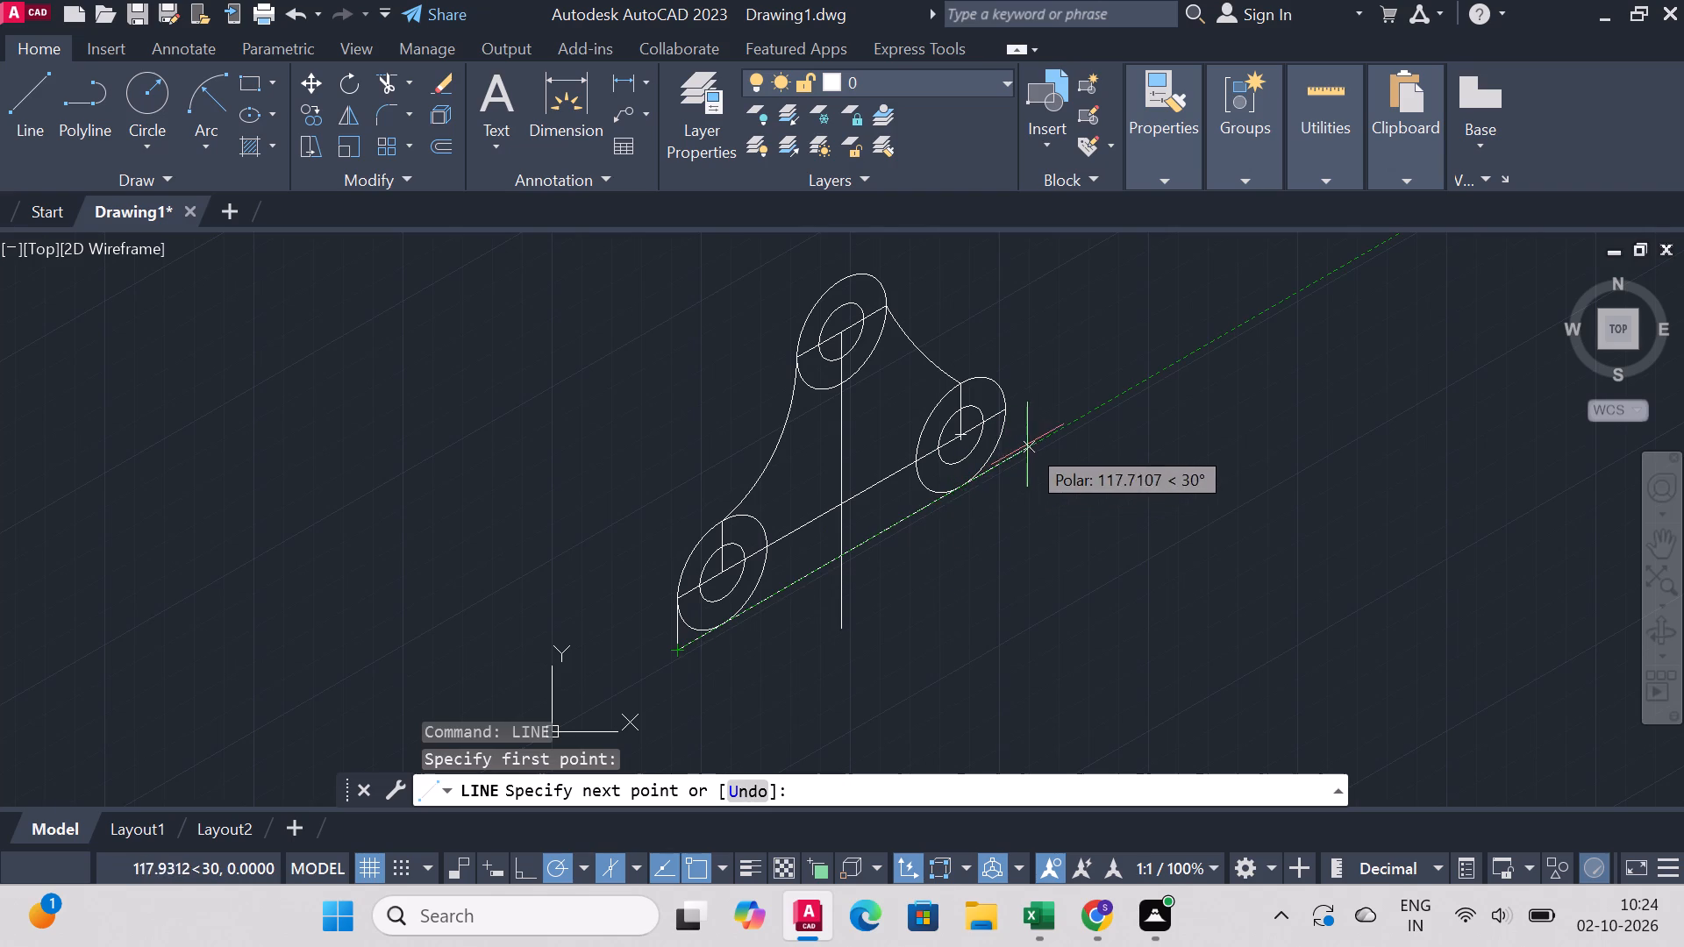
{"action": "left_click", "coordinate": [1060, 428]}
{"action": "right_click", "coordinate": [1061, 428]}
{"action": "left_click", "coordinate": [1110, 441]}
Draw a vertical line downward from the inclined line's end on the rightmost large isocircle to the new 30° base line.
{"action": "right_click", "coordinate": [1060, 404]}
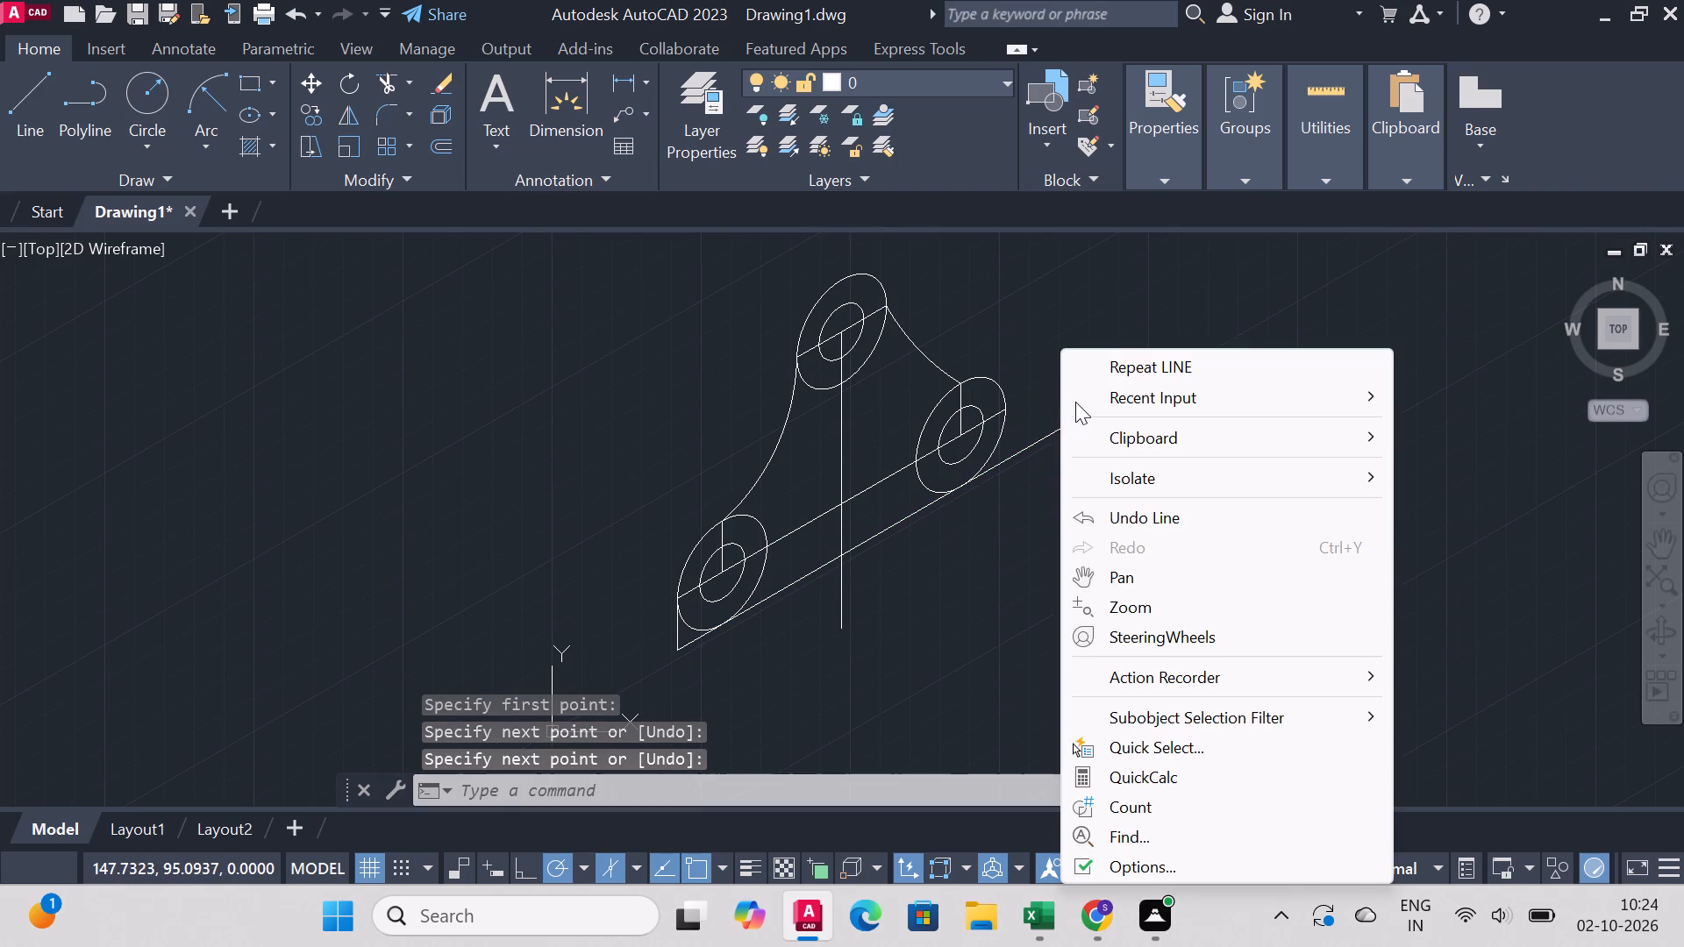
{"action": "left_click", "coordinate": [1161, 357]}
{"action": "left_click", "coordinate": [1011, 413]}
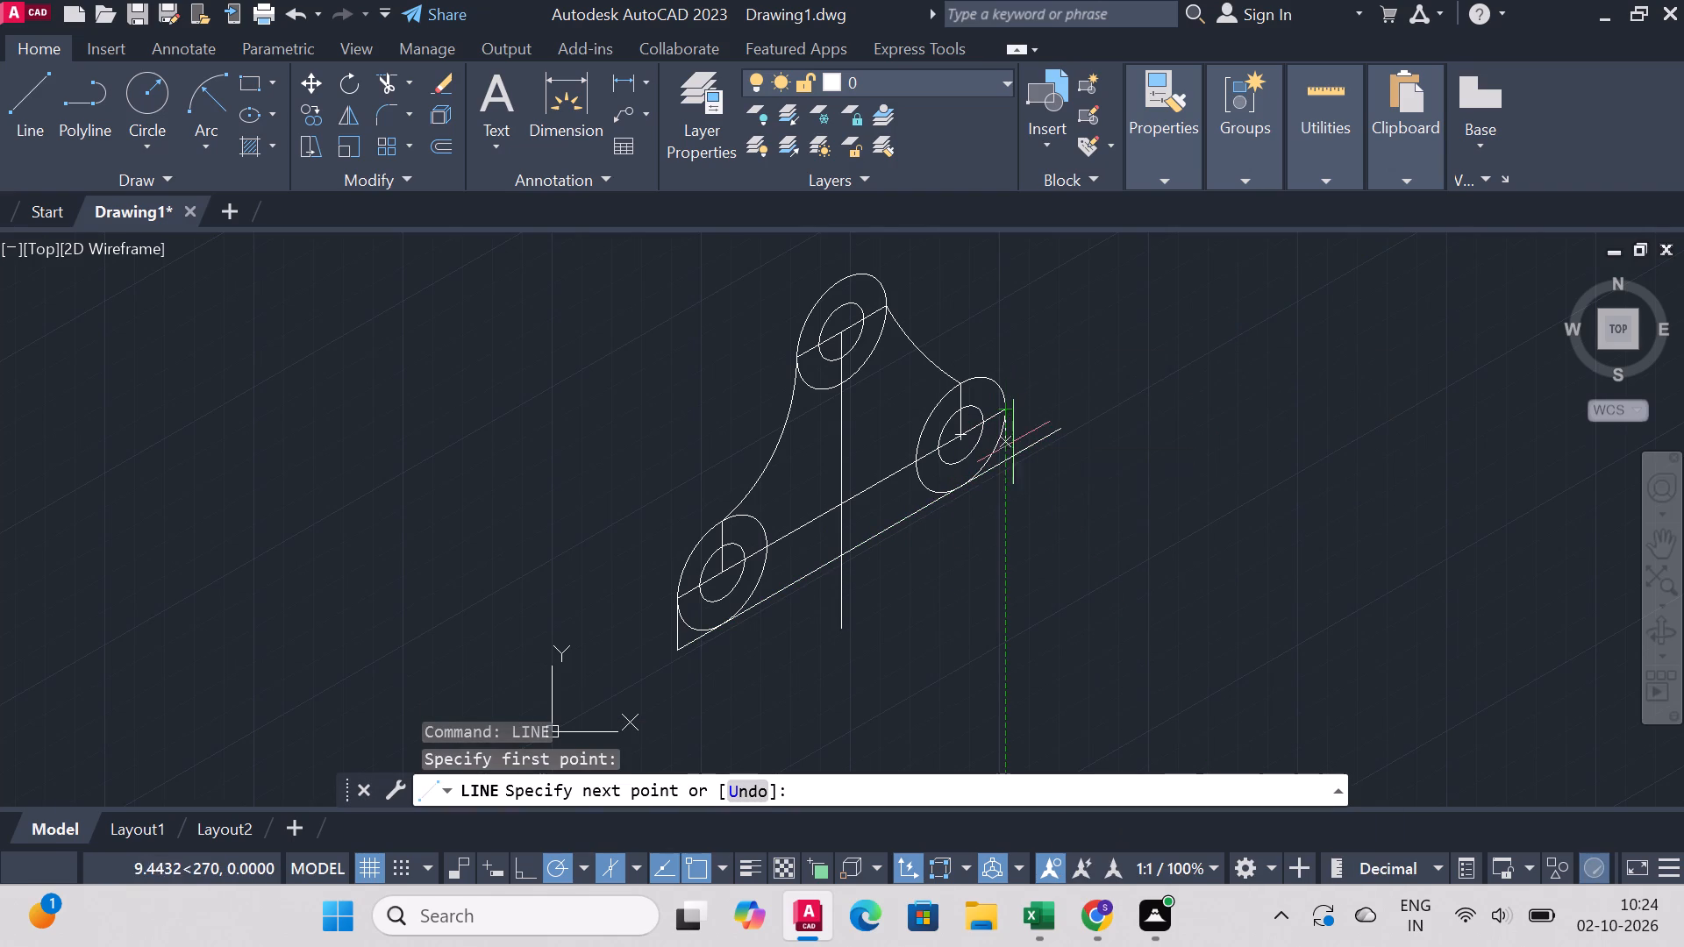
{"action": "left_click", "coordinate": [1013, 460]}
{"action": "right_click", "coordinate": [1013, 459]}
{"action": "left_click", "coordinate": [1092, 466]}
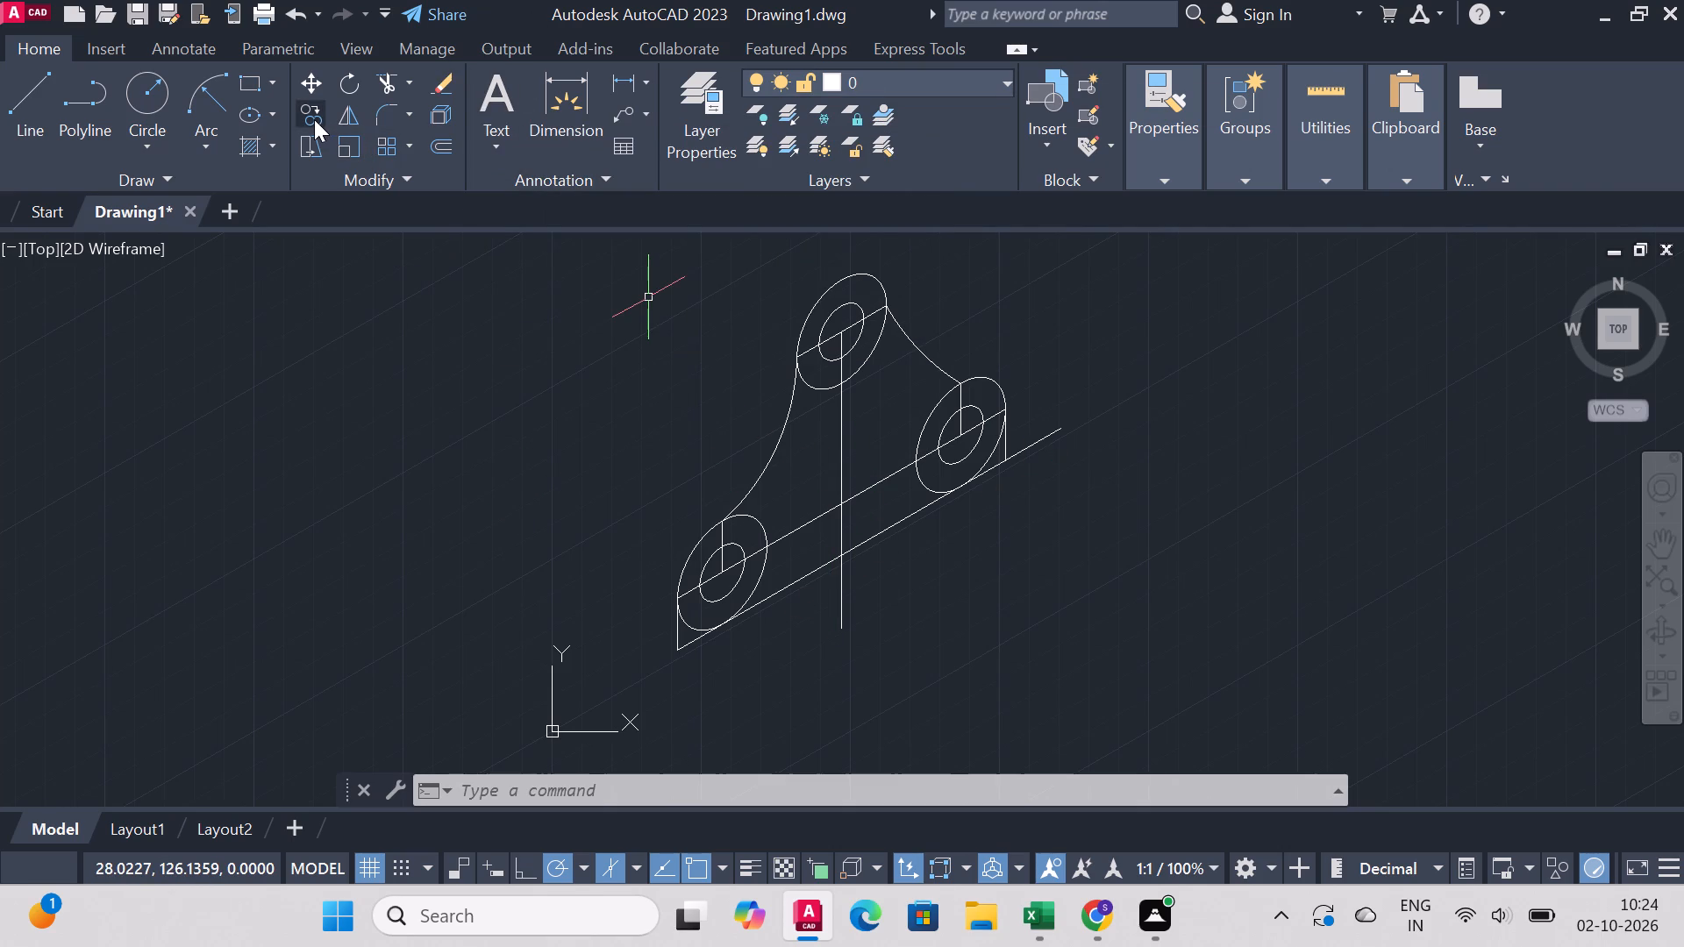
Trim the lowest and rightmost large isocircles, leaving only their outer portions between the connecting arcs and the short vertical edges.
{"action": "left_click", "coordinate": [371, 88]}
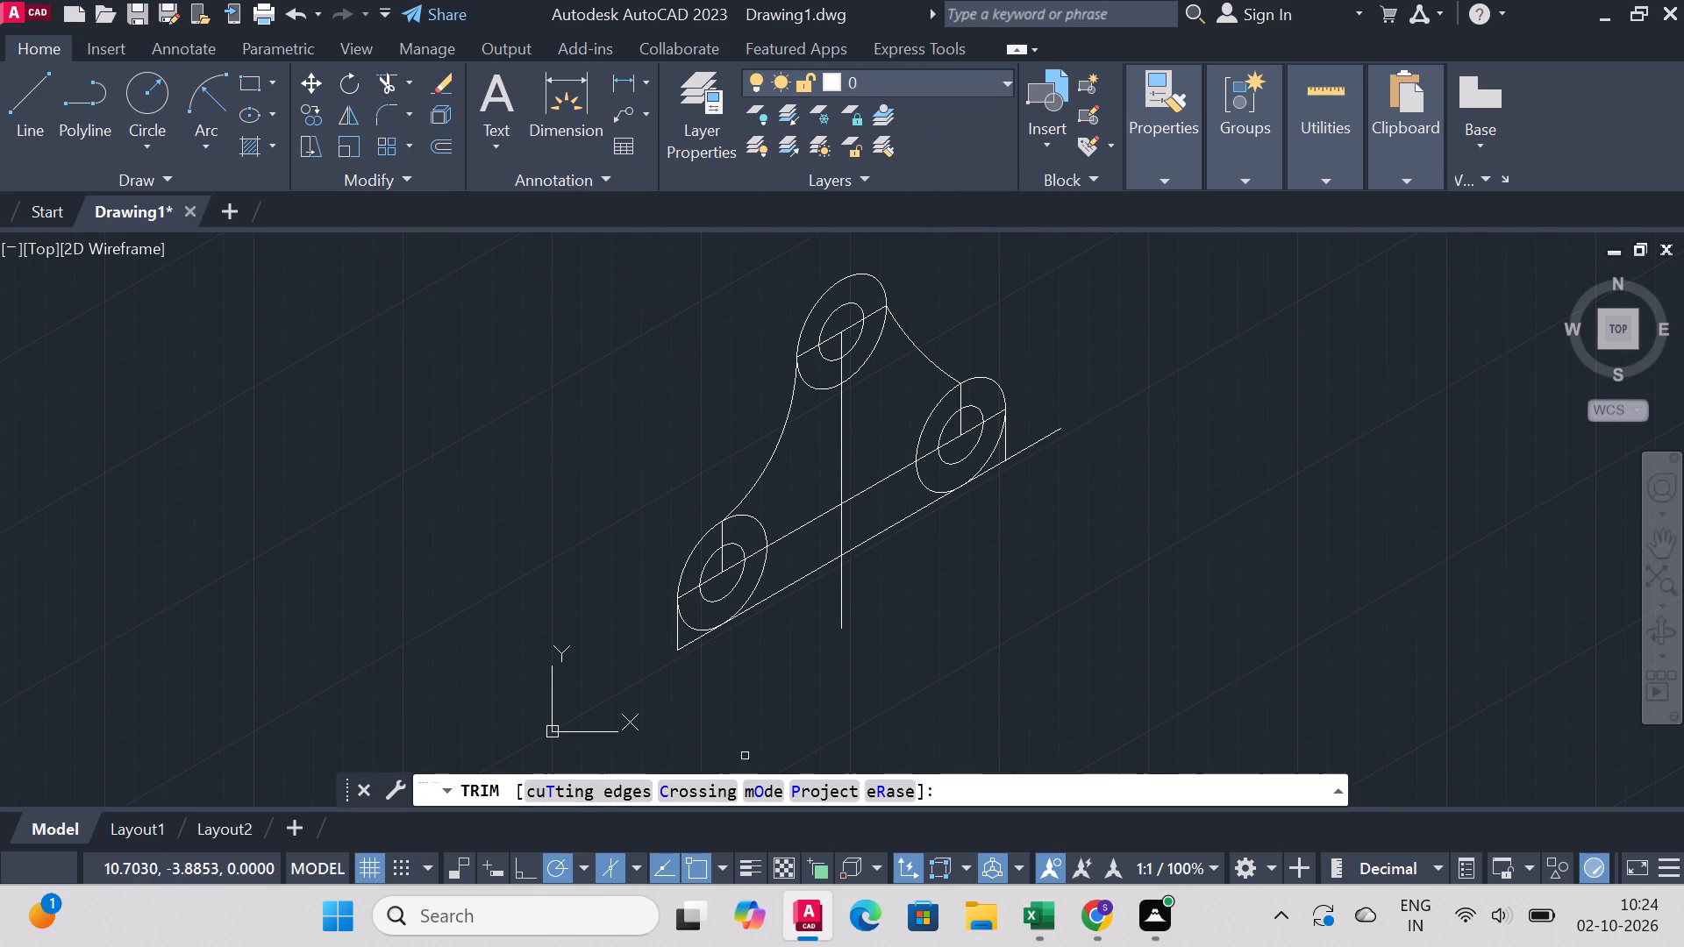
{"action": "left_click", "coordinate": [755, 583]}
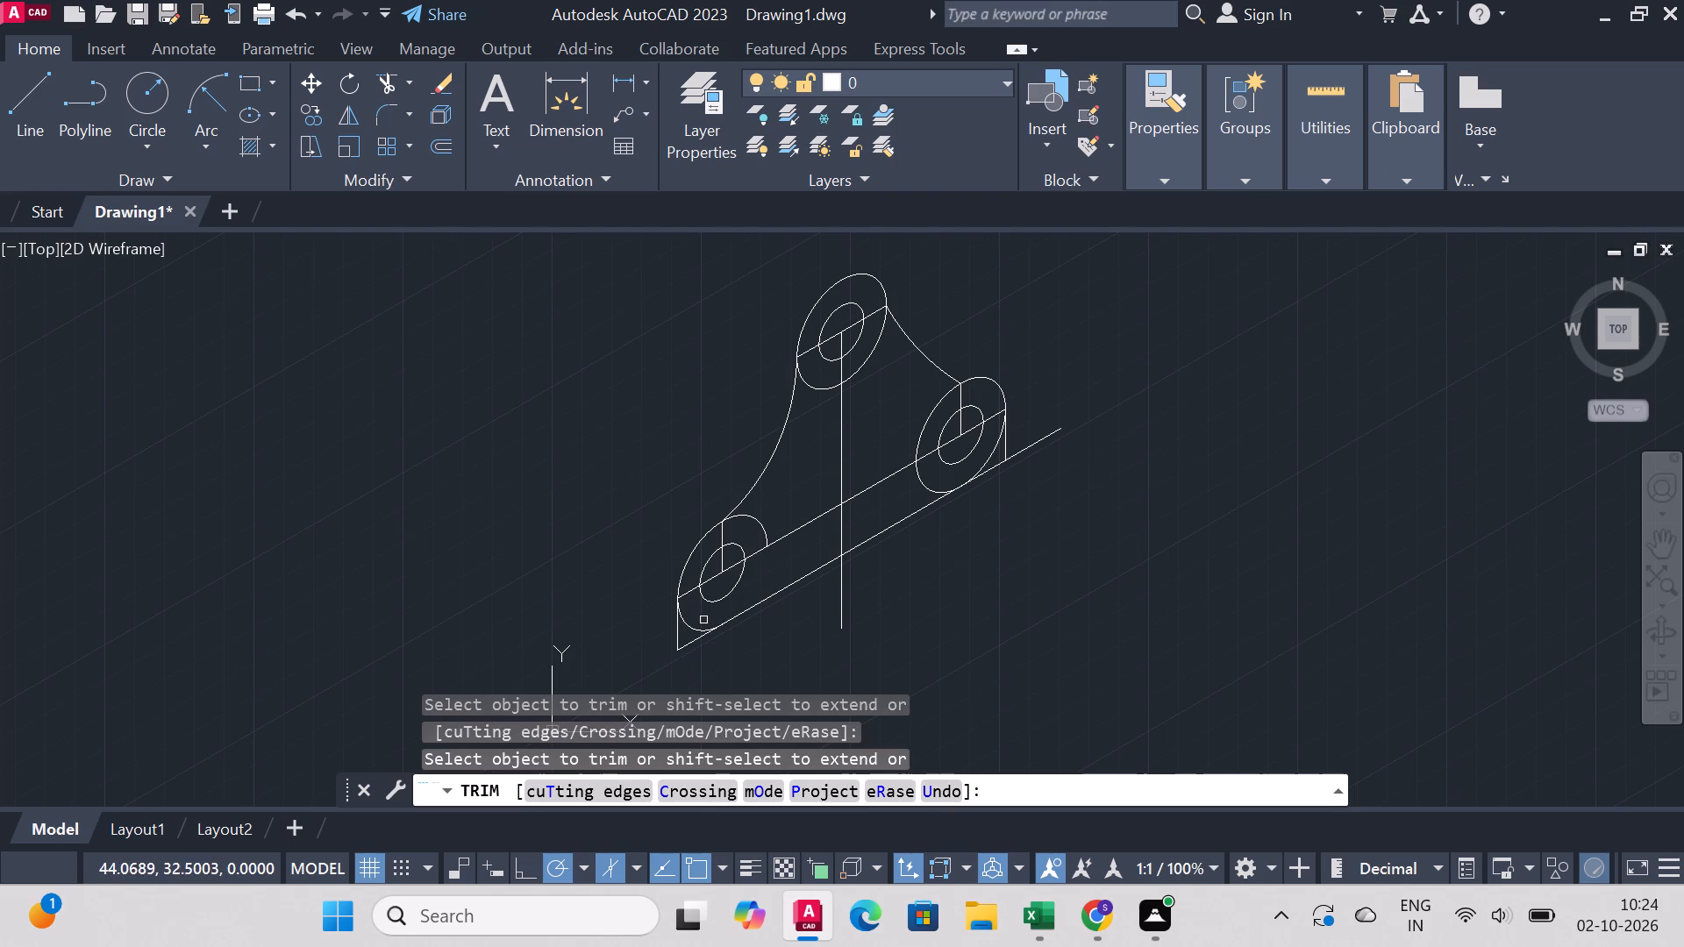
{"action": "left_click", "coordinate": [694, 630]}
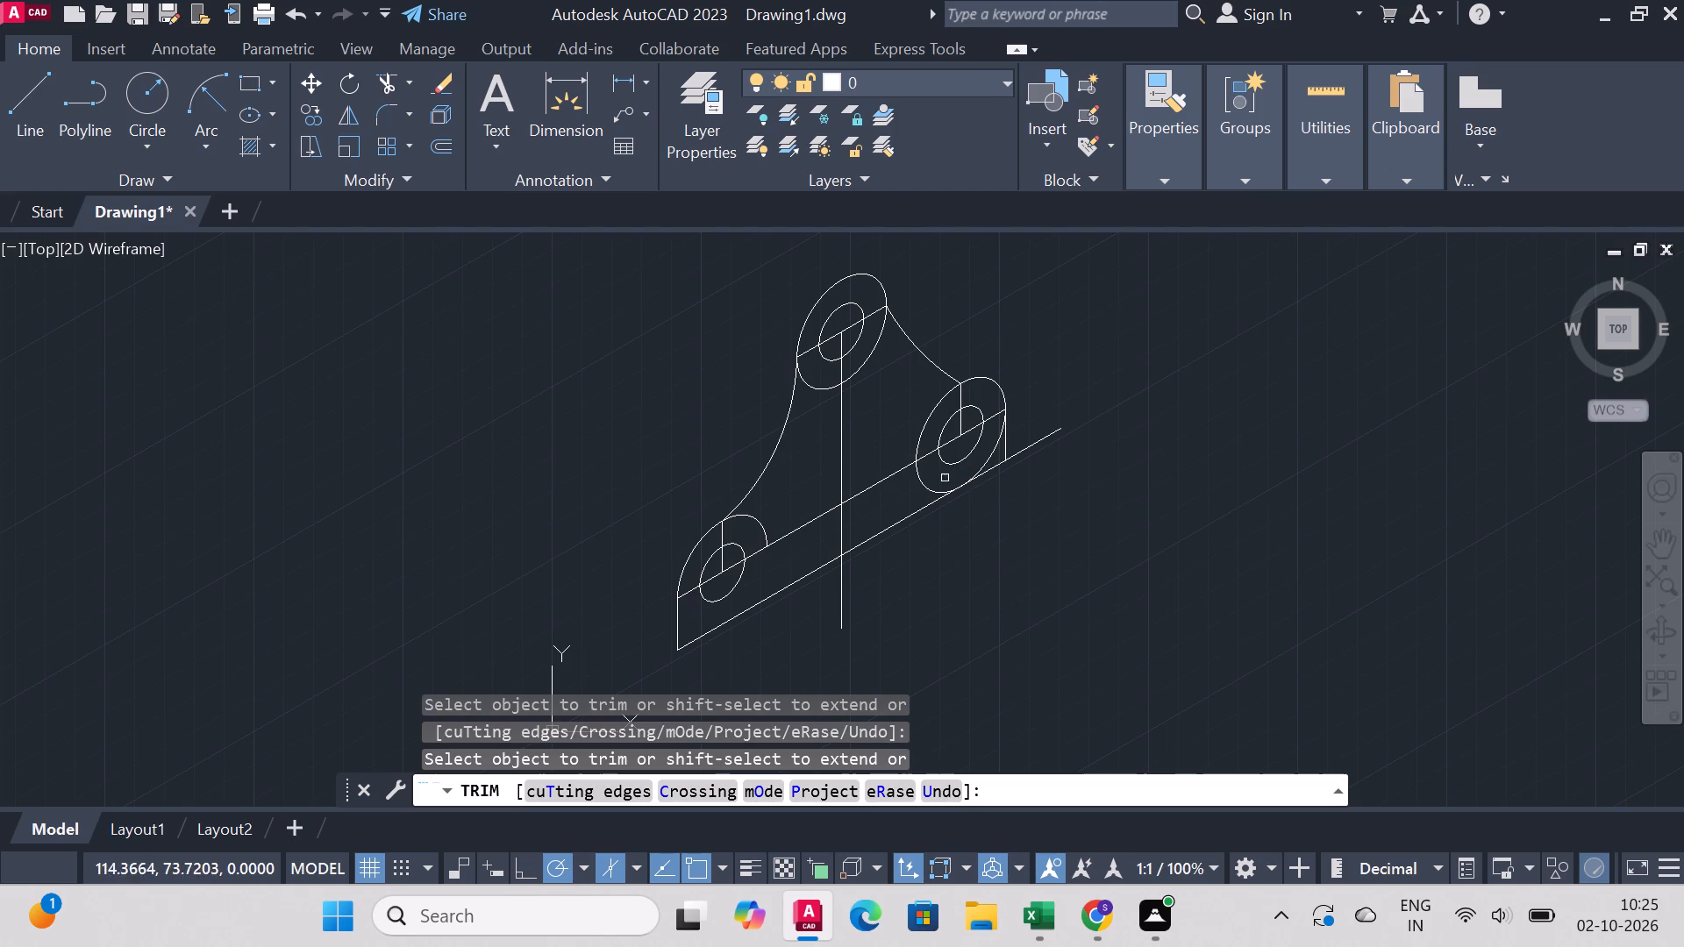
{"action": "left_click", "coordinate": [922, 488]}
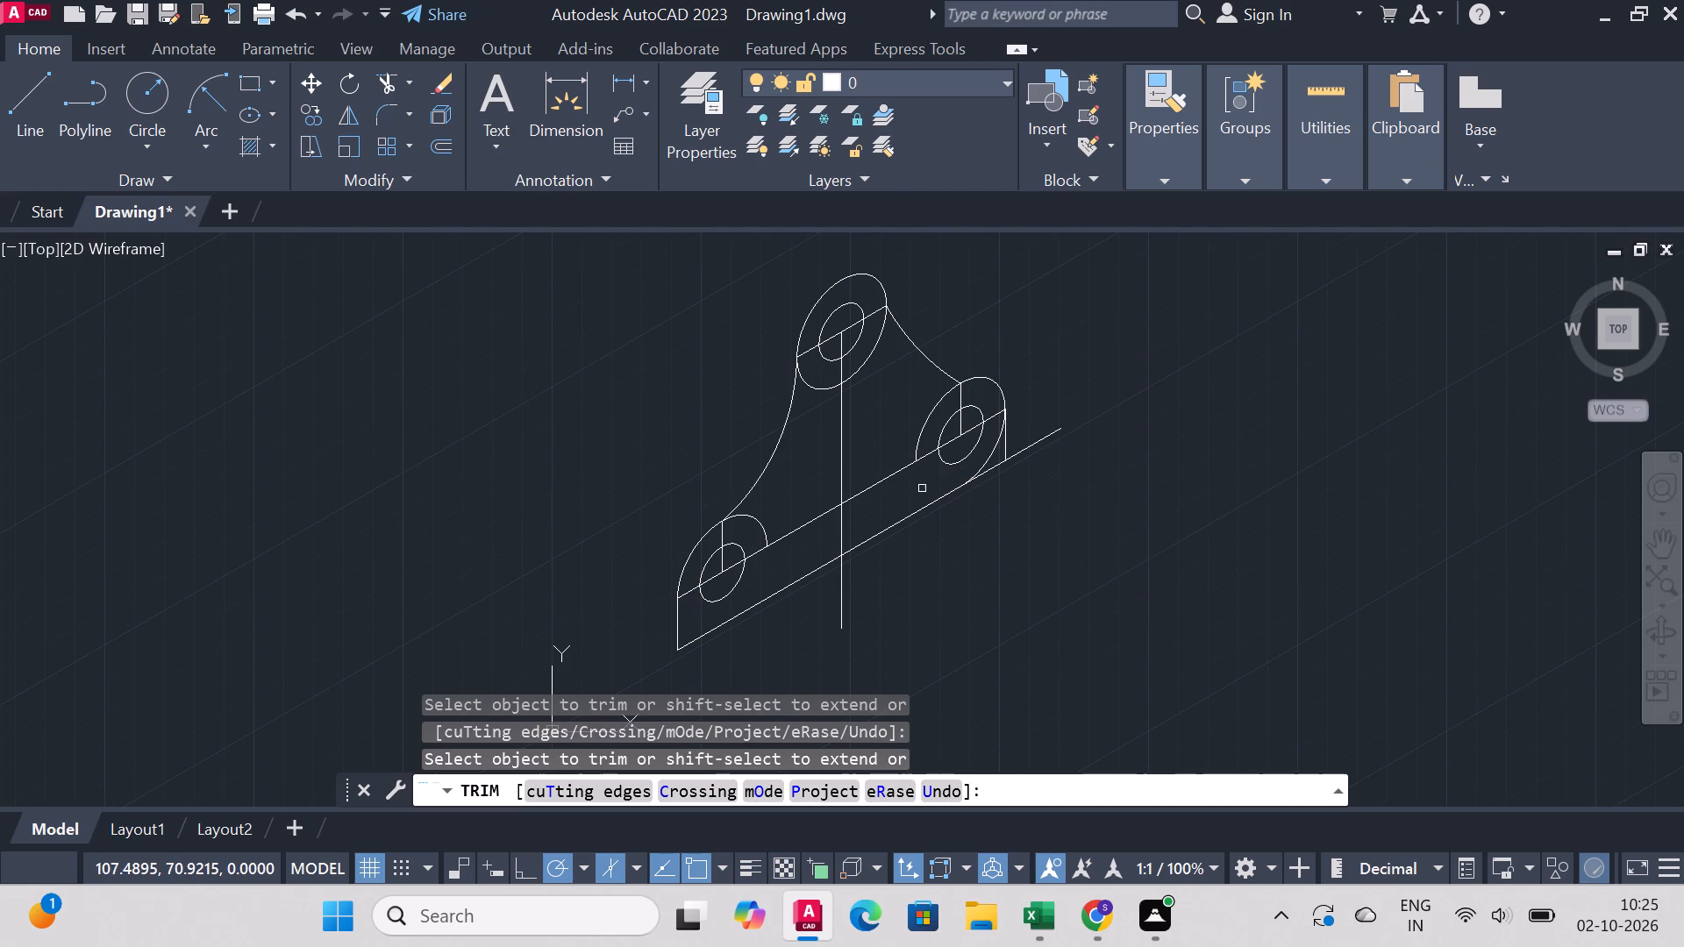
{"action": "left_click", "coordinate": [997, 448]}
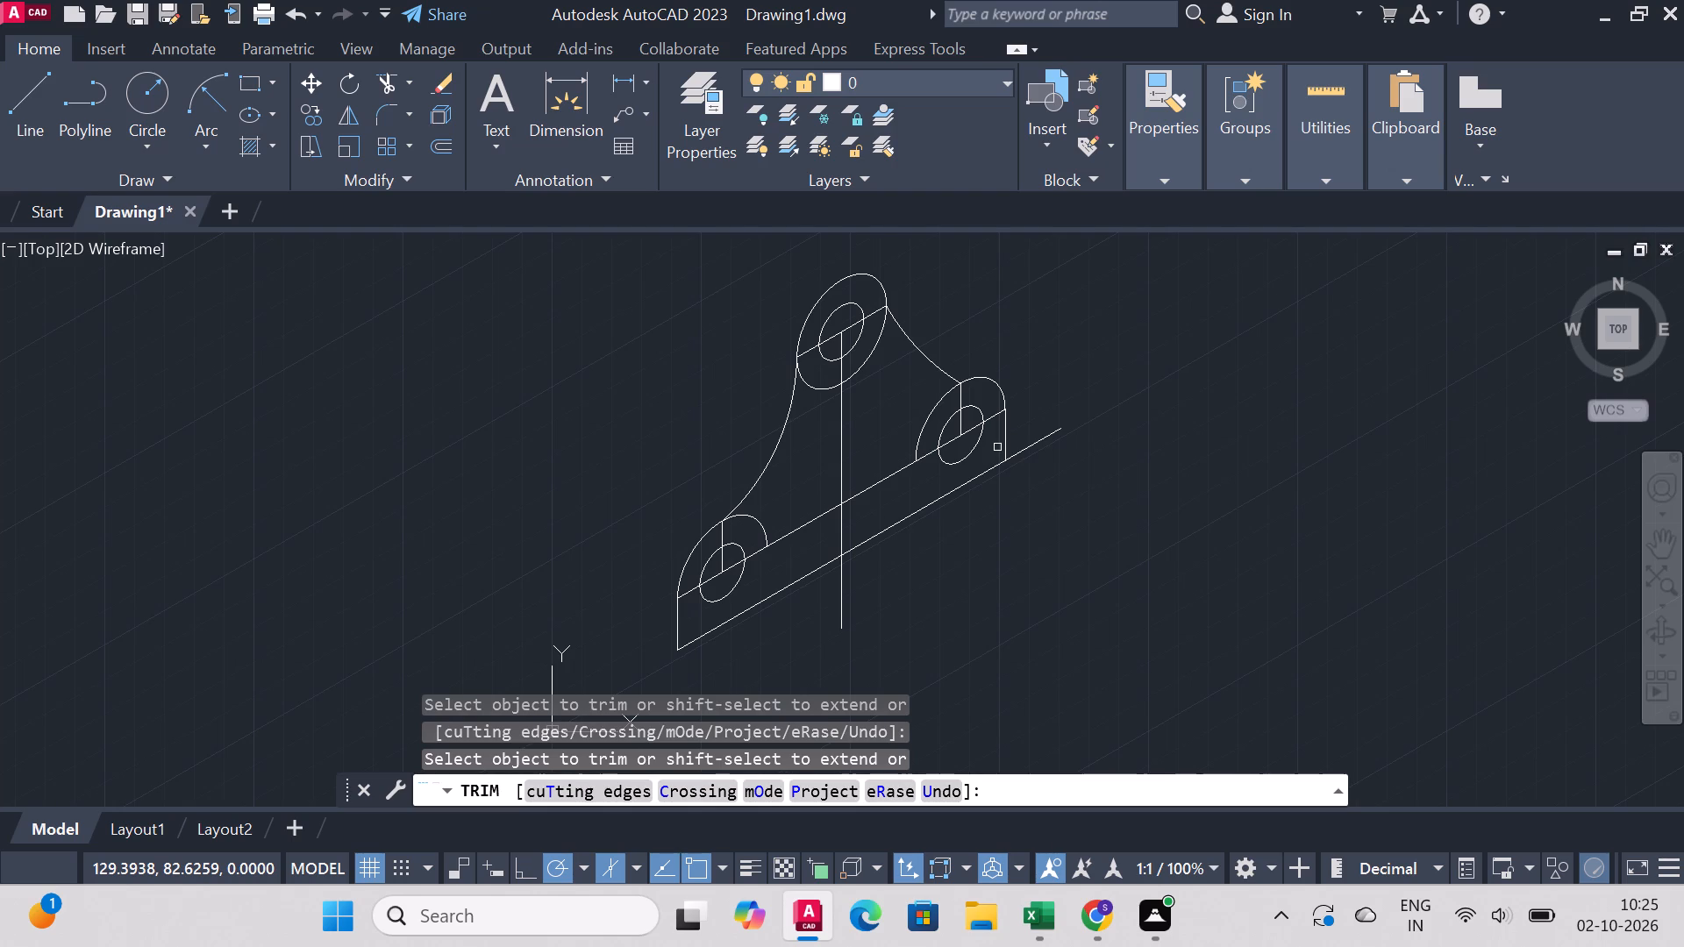
{"action": "left_click", "coordinate": [939, 395]}
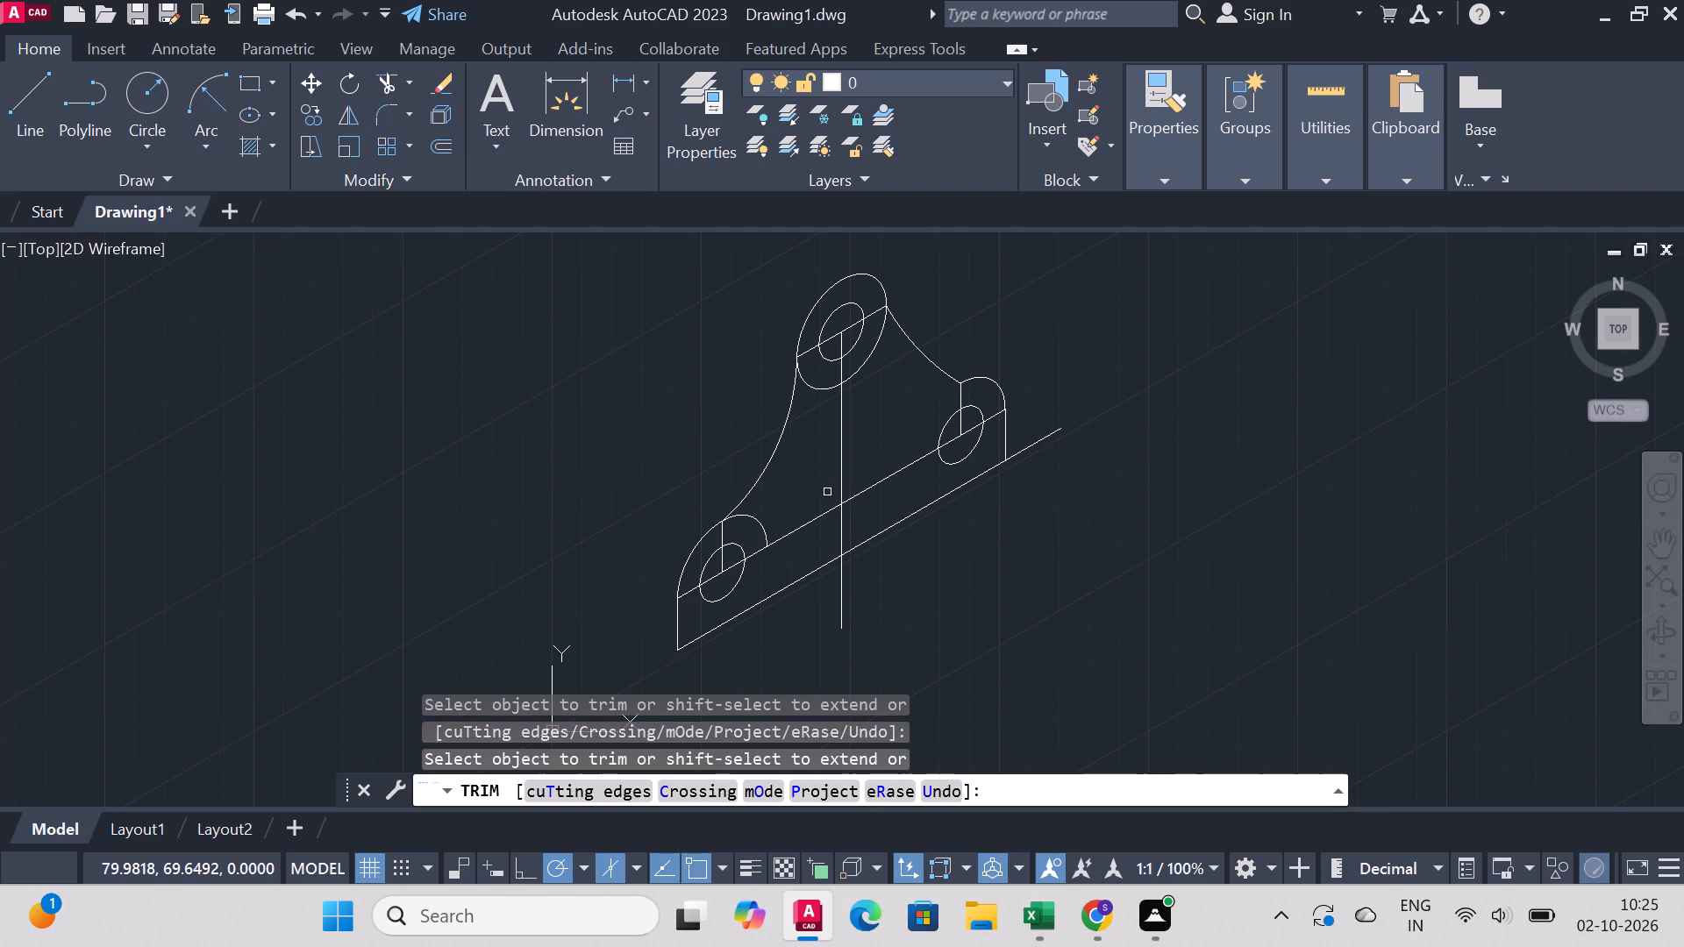
{"action": "left_click", "coordinate": [767, 523]}
{"action": "left_click", "coordinate": [760, 517]}
{"action": "left_click", "coordinate": [753, 518]}
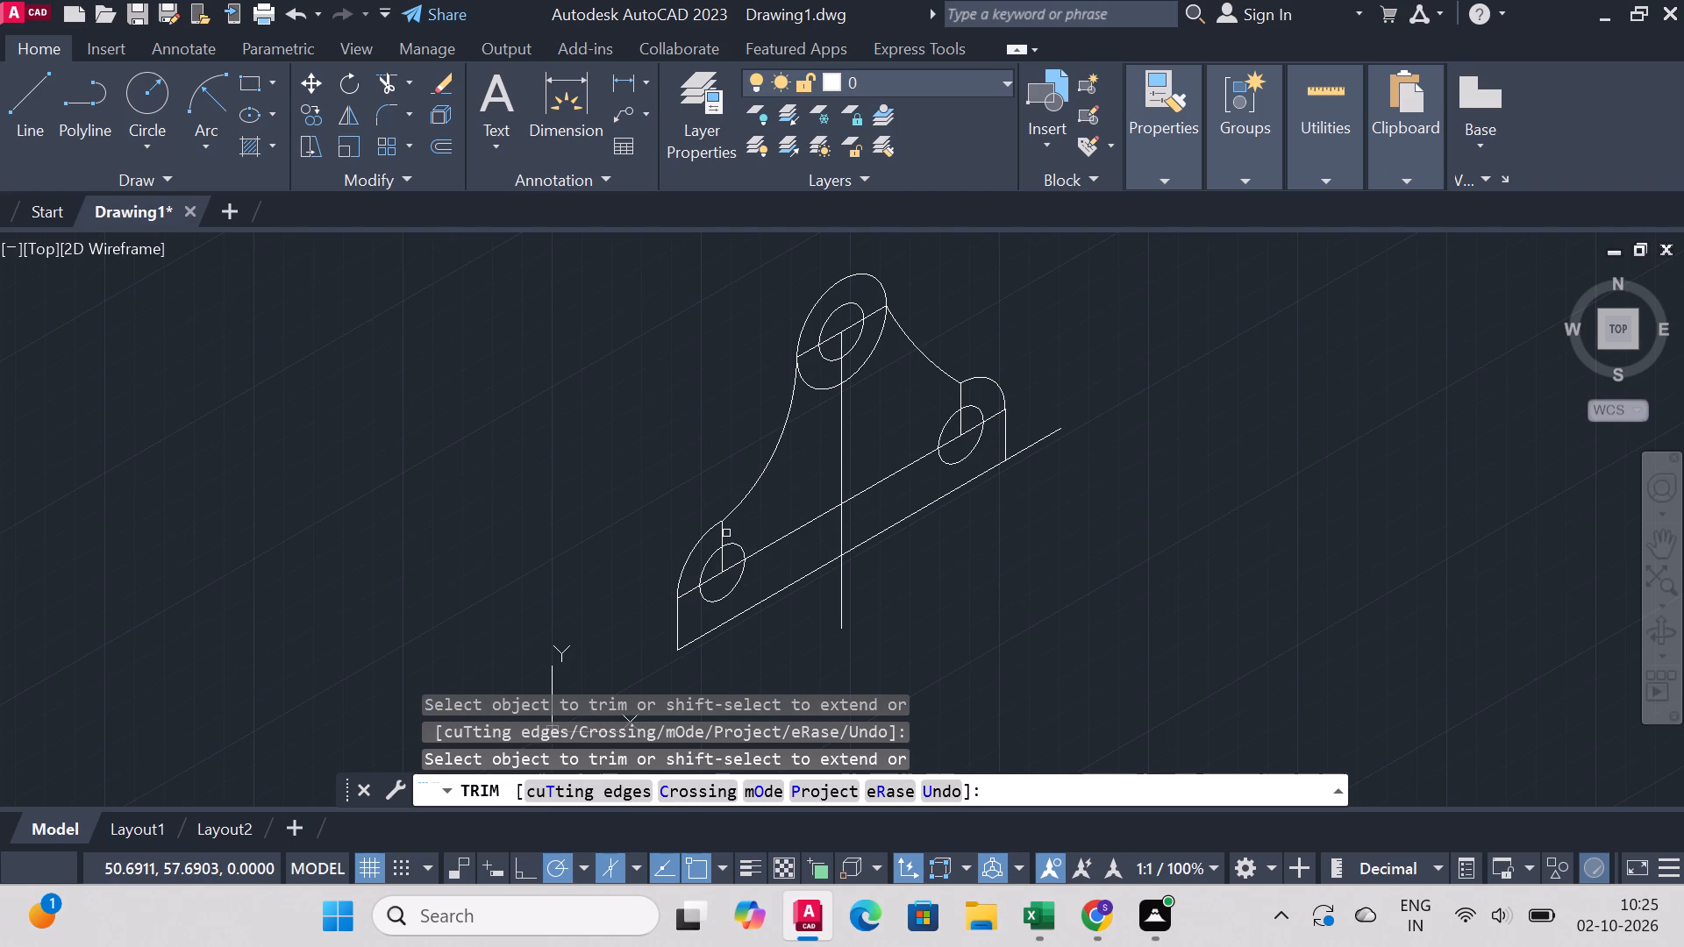
Trim away the inclined line portions and the vertical line in and around the lowest small isocircle.
{"action": "left_click", "coordinate": [694, 587]}
{"action": "left_click", "coordinate": [709, 578]}
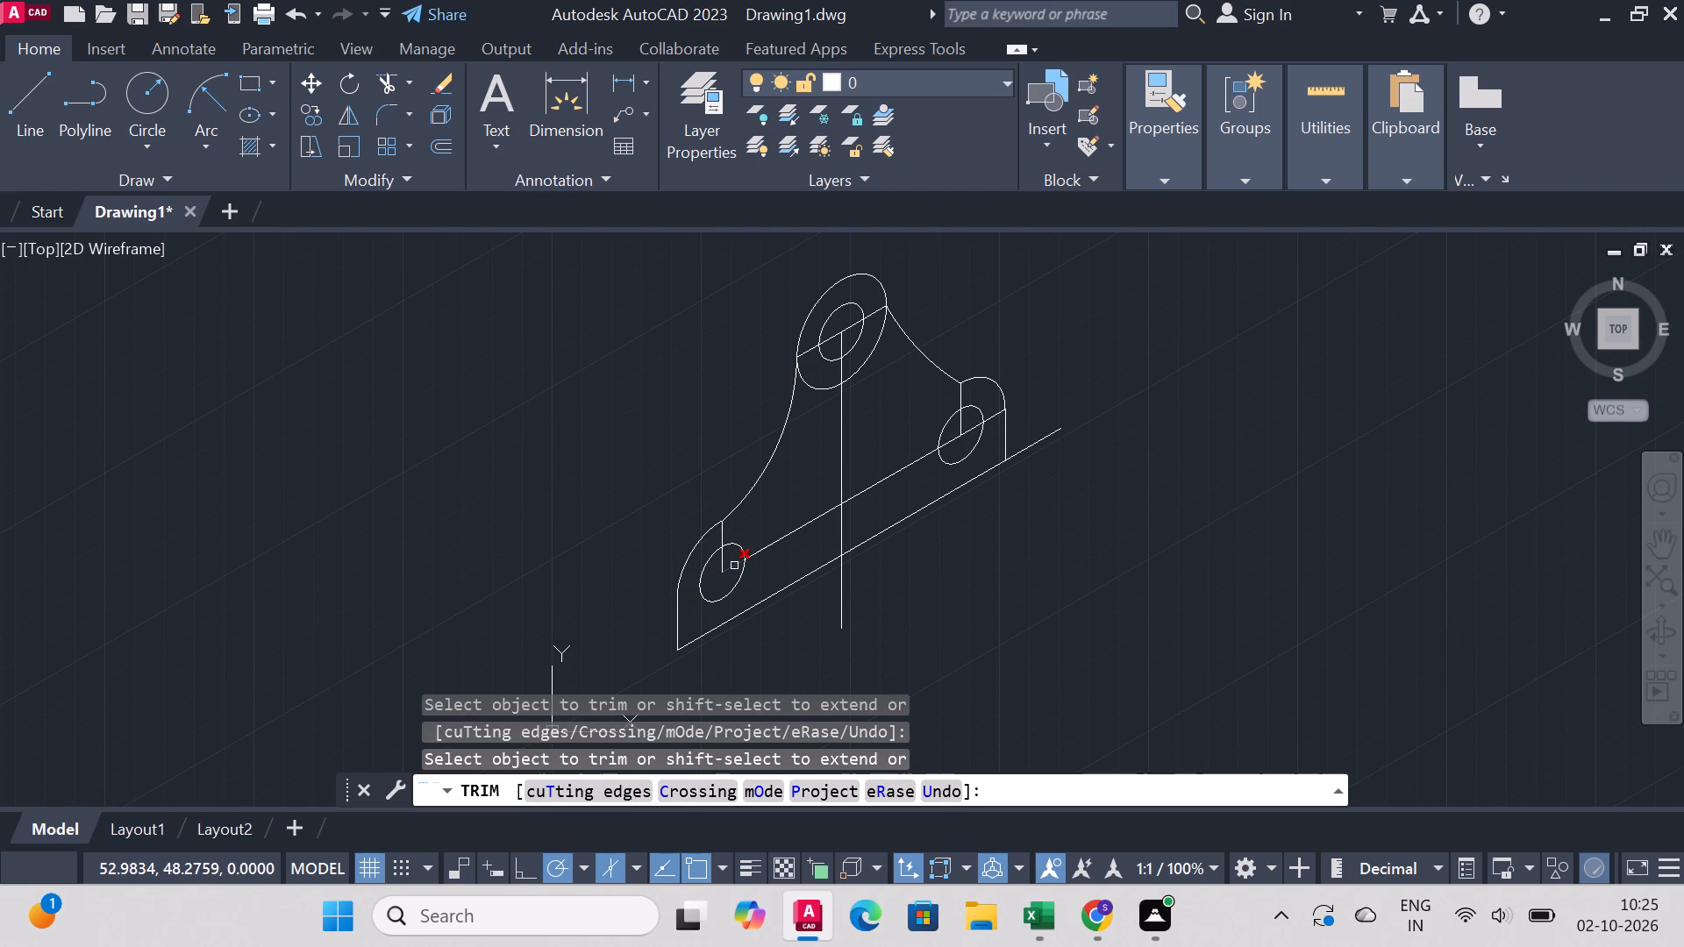
{"action": "left_click", "coordinate": [734, 566]}
{"action": "left_click", "coordinate": [724, 562]}
{"action": "left_click", "coordinate": [724, 533]}
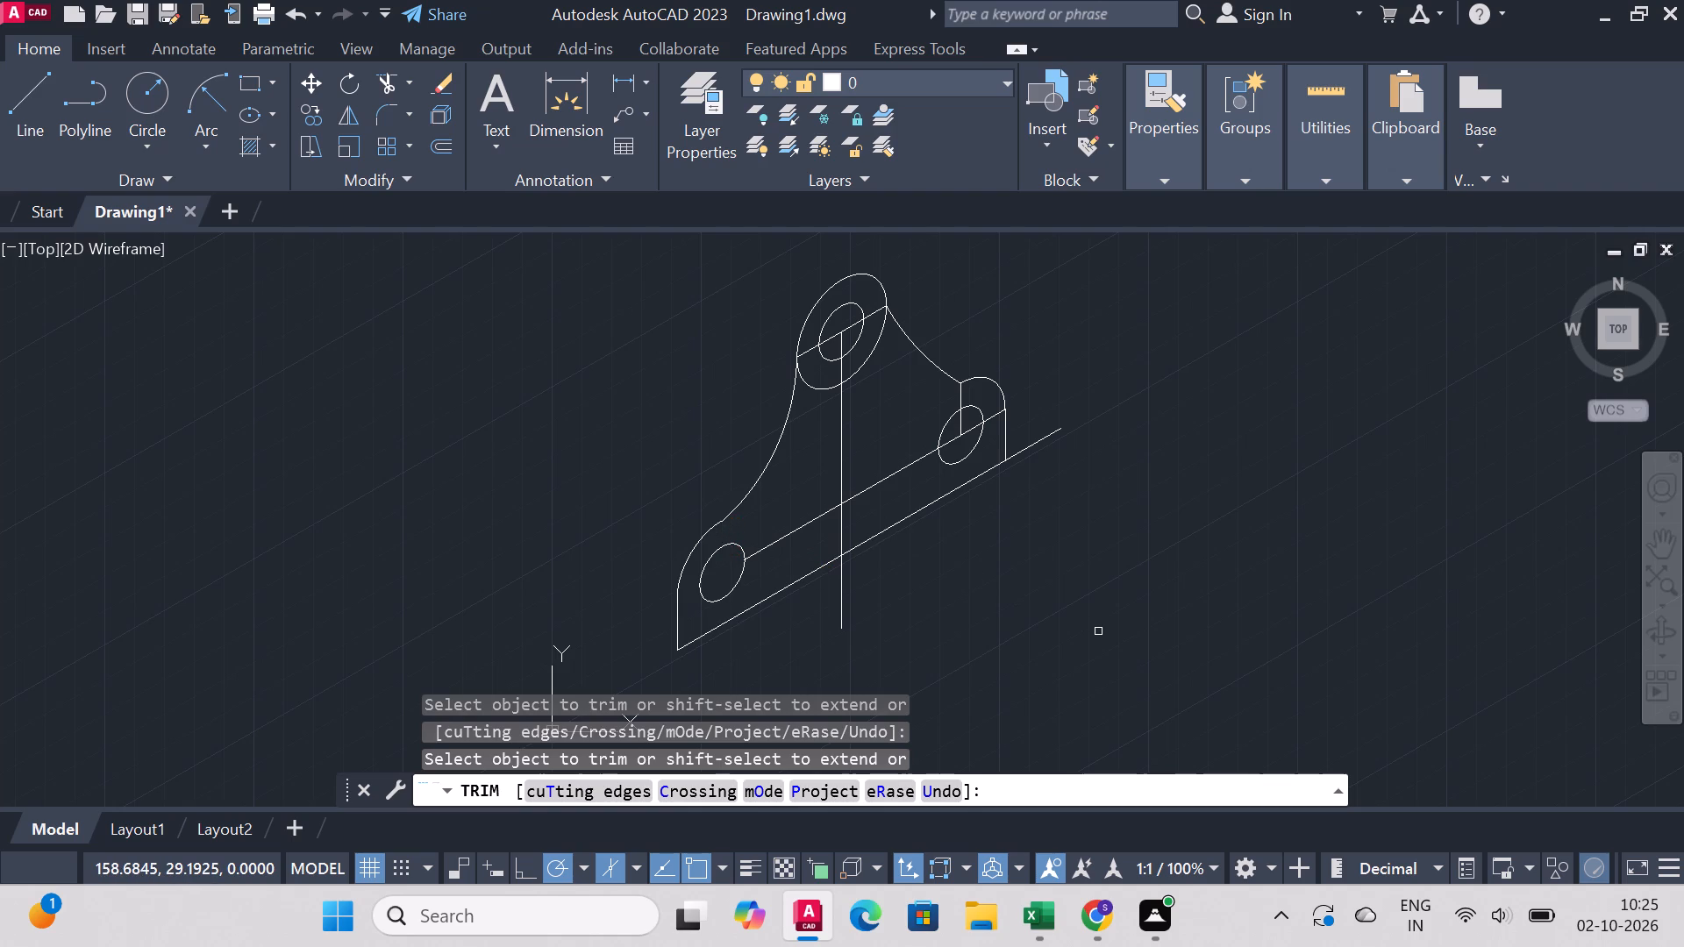
Trim away the vertical and inclined lines at the rightmost small isocircle and the remaining inclined line between the two lower holes.
{"action": "left_click", "coordinate": [959, 400]}
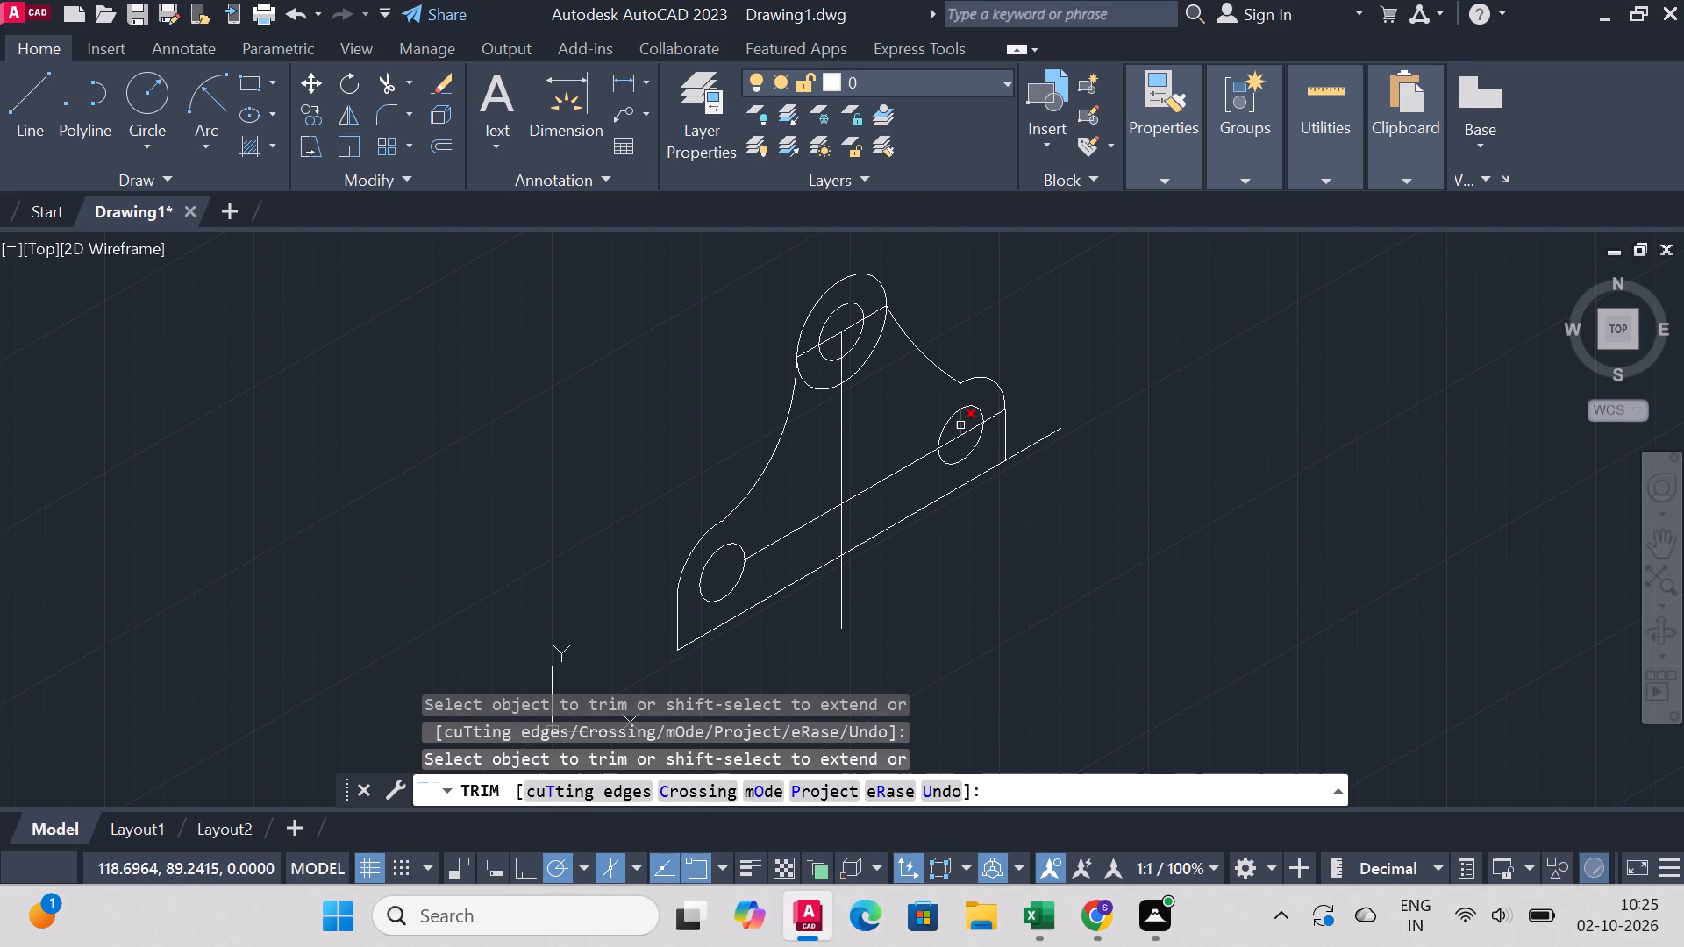
{"action": "left_click", "coordinate": [960, 425]}
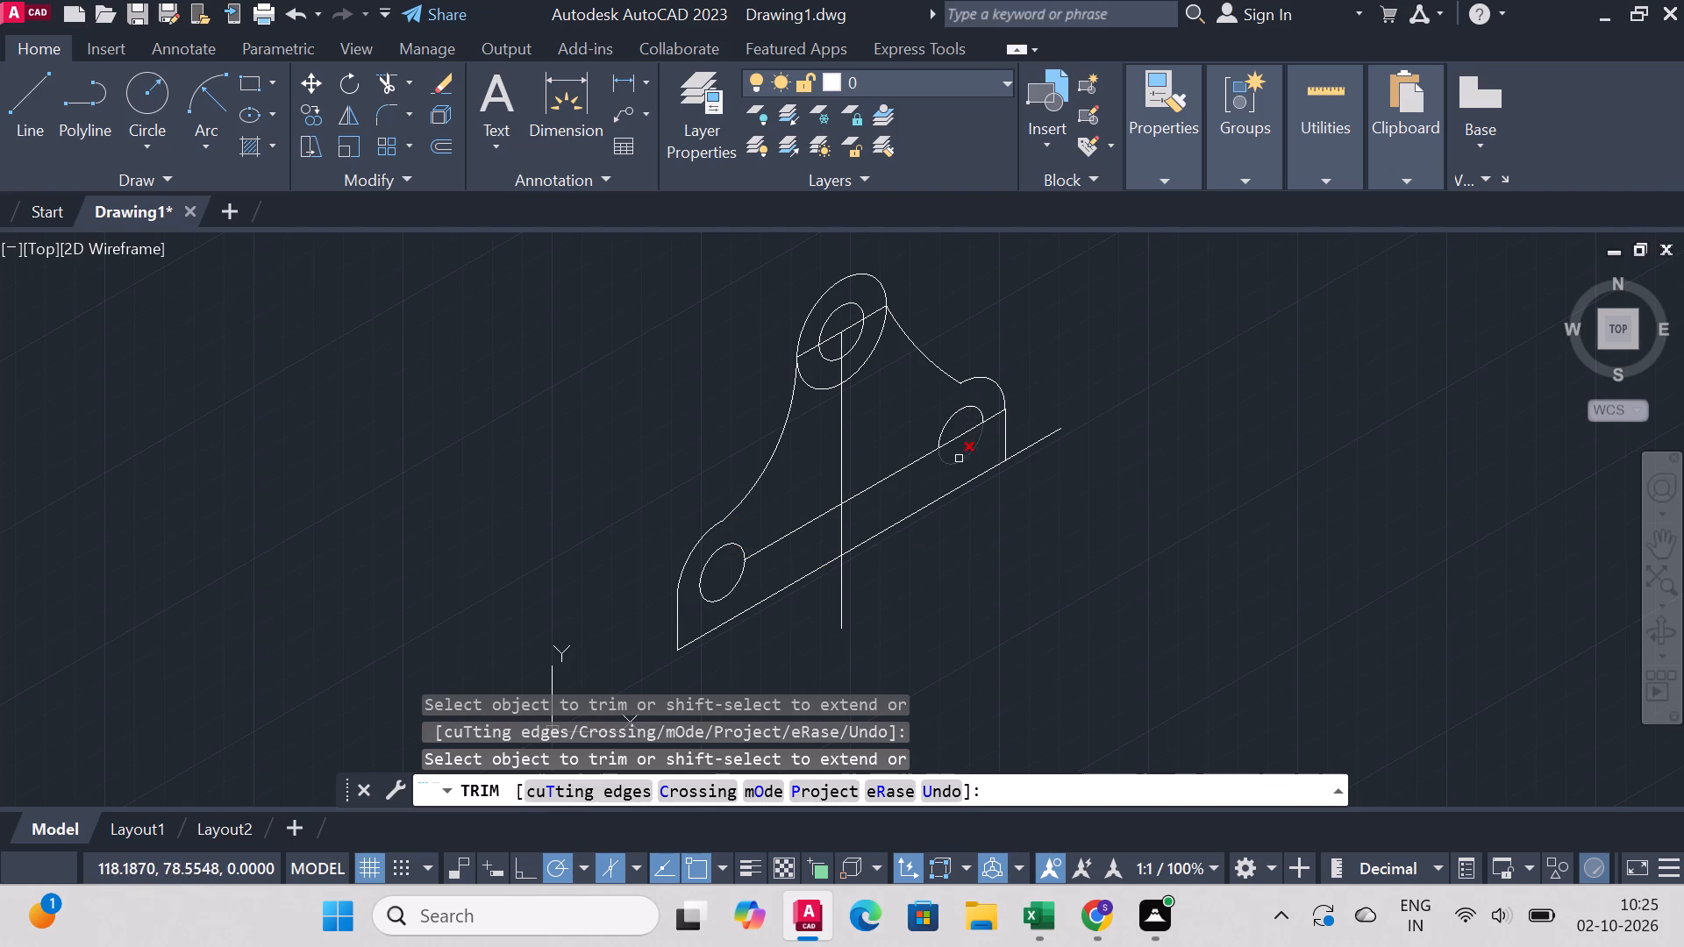
{"action": "left_click", "coordinate": [962, 438]}
{"action": "left_click", "coordinate": [996, 416]}
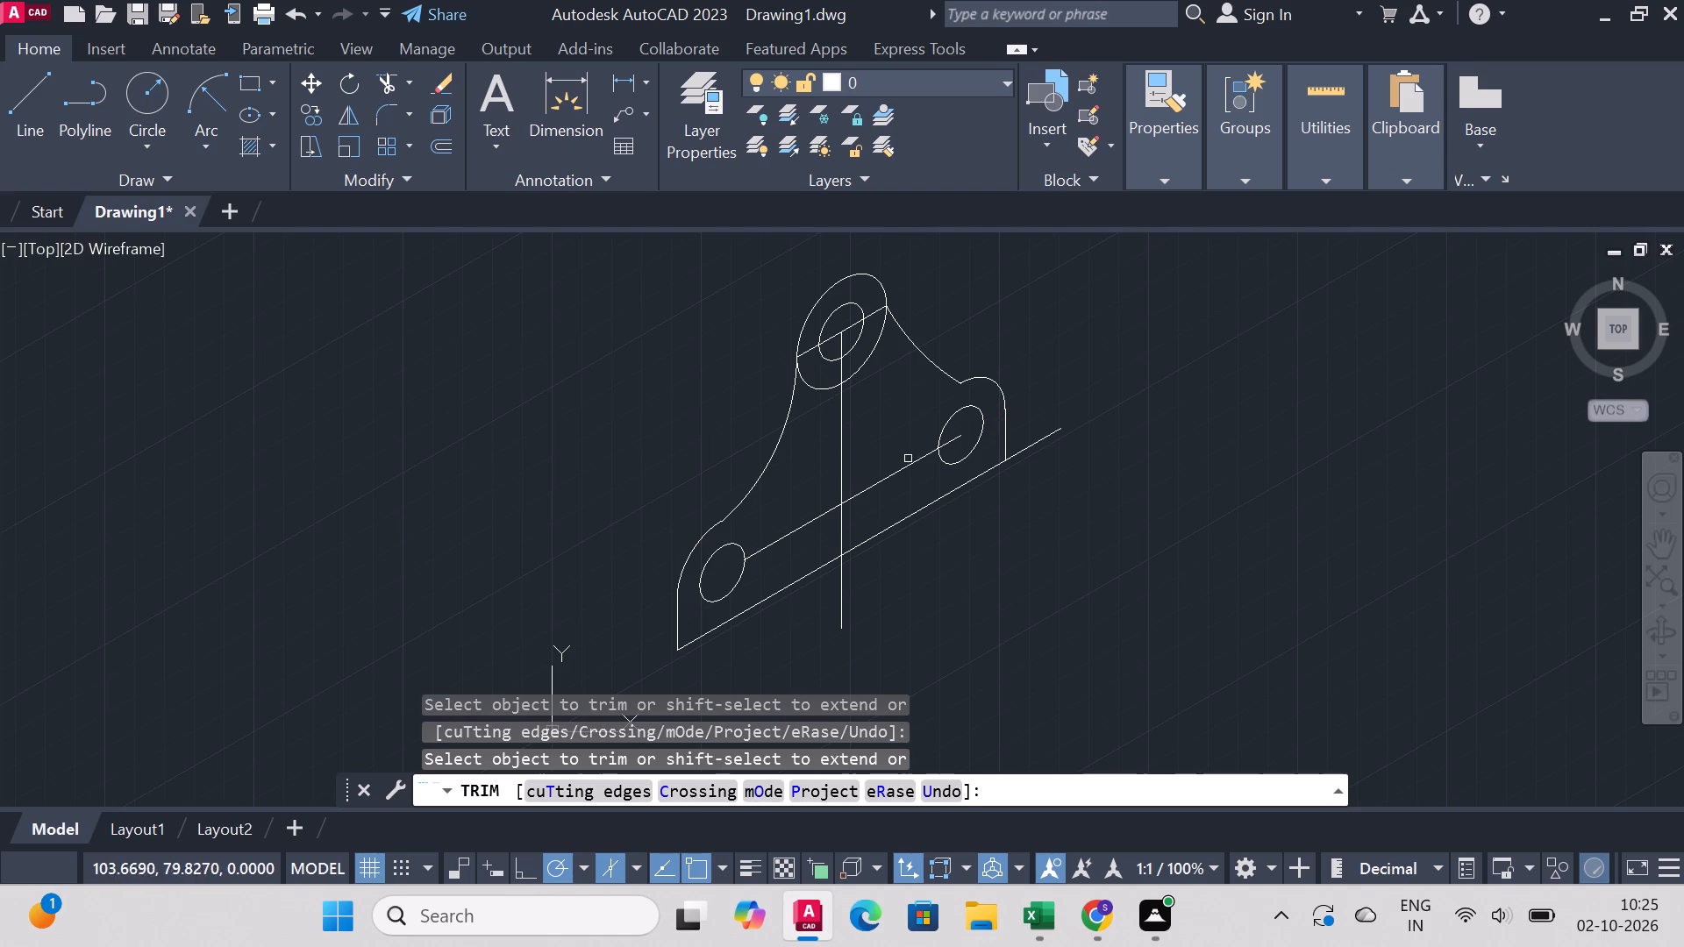
{"action": "left_click", "coordinate": [905, 466]}
{"action": "left_click", "coordinate": [951, 444]}
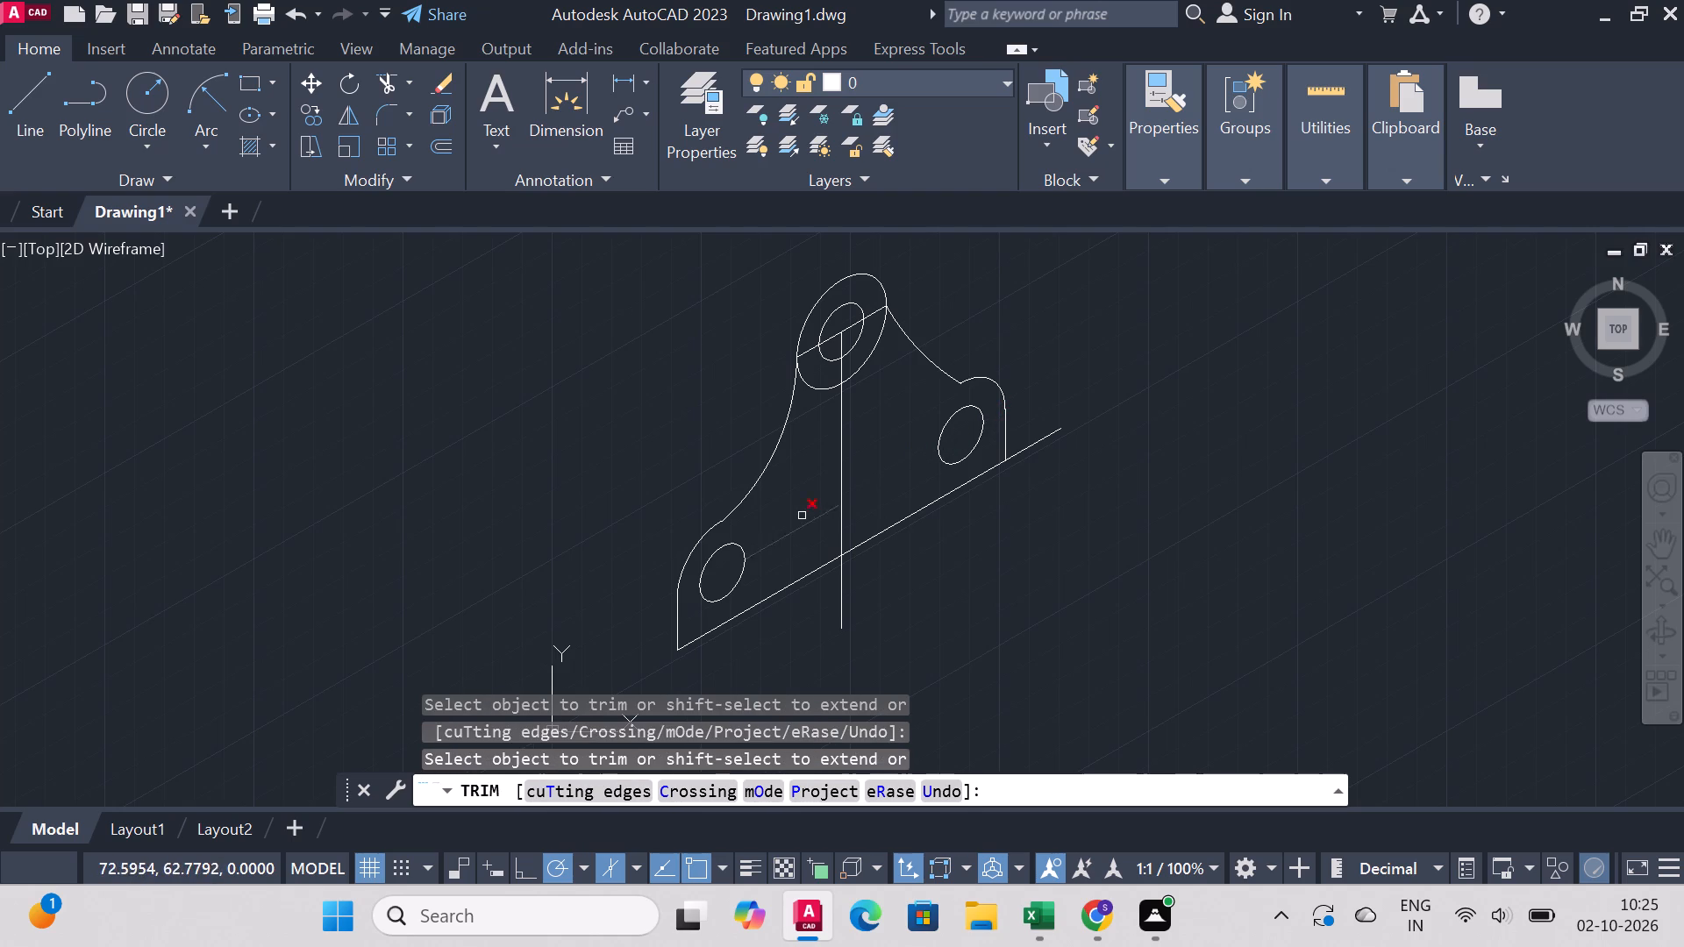
{"action": "left_click", "coordinate": [806, 522]}
Trim away the lower part of the topmost large isocircle on both sides of the long vertical line.
{"action": "scroll", "coordinate": [1028, 444], "scroll_direction": "up", "scroll_amount": 2}
{"action": "scroll", "coordinate": [1040, 432], "scroll_direction": "down", "scroll_amount": 5}
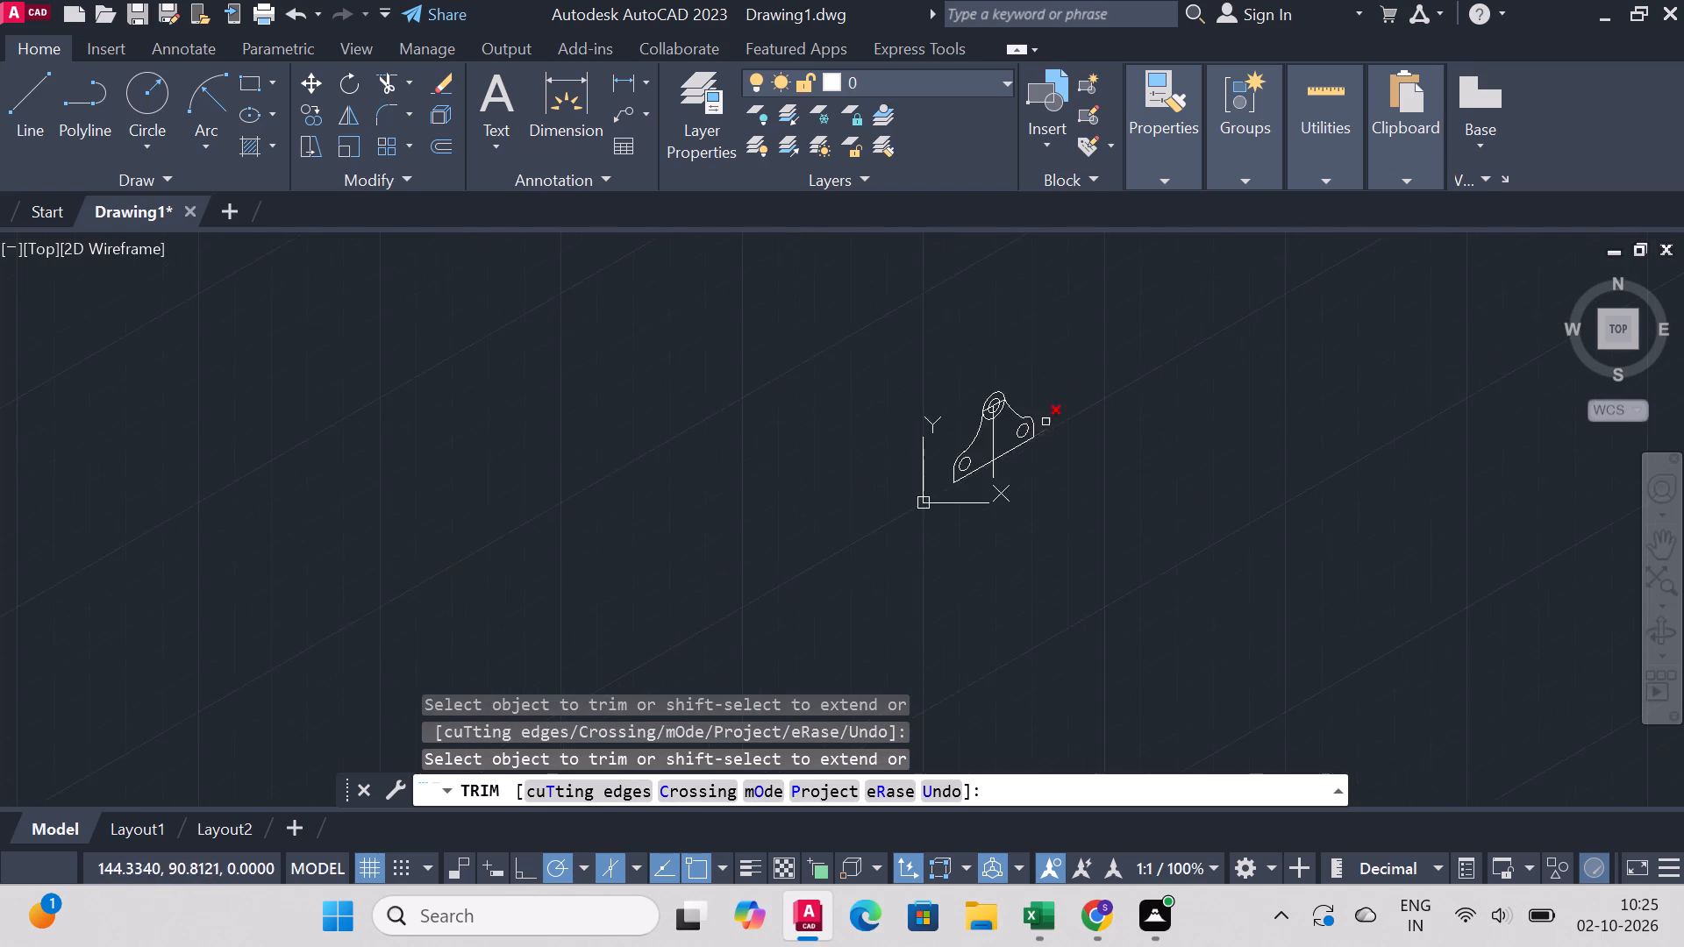
{"action": "scroll", "coordinate": [1052, 386], "scroll_direction": "up", "scroll_amount": 4}
{"action": "scroll", "coordinate": [988, 424], "scroll_direction": "down", "scroll_amount": 2}
{"action": "scroll", "coordinate": [992, 447], "scroll_direction": "up", "scroll_amount": 1}
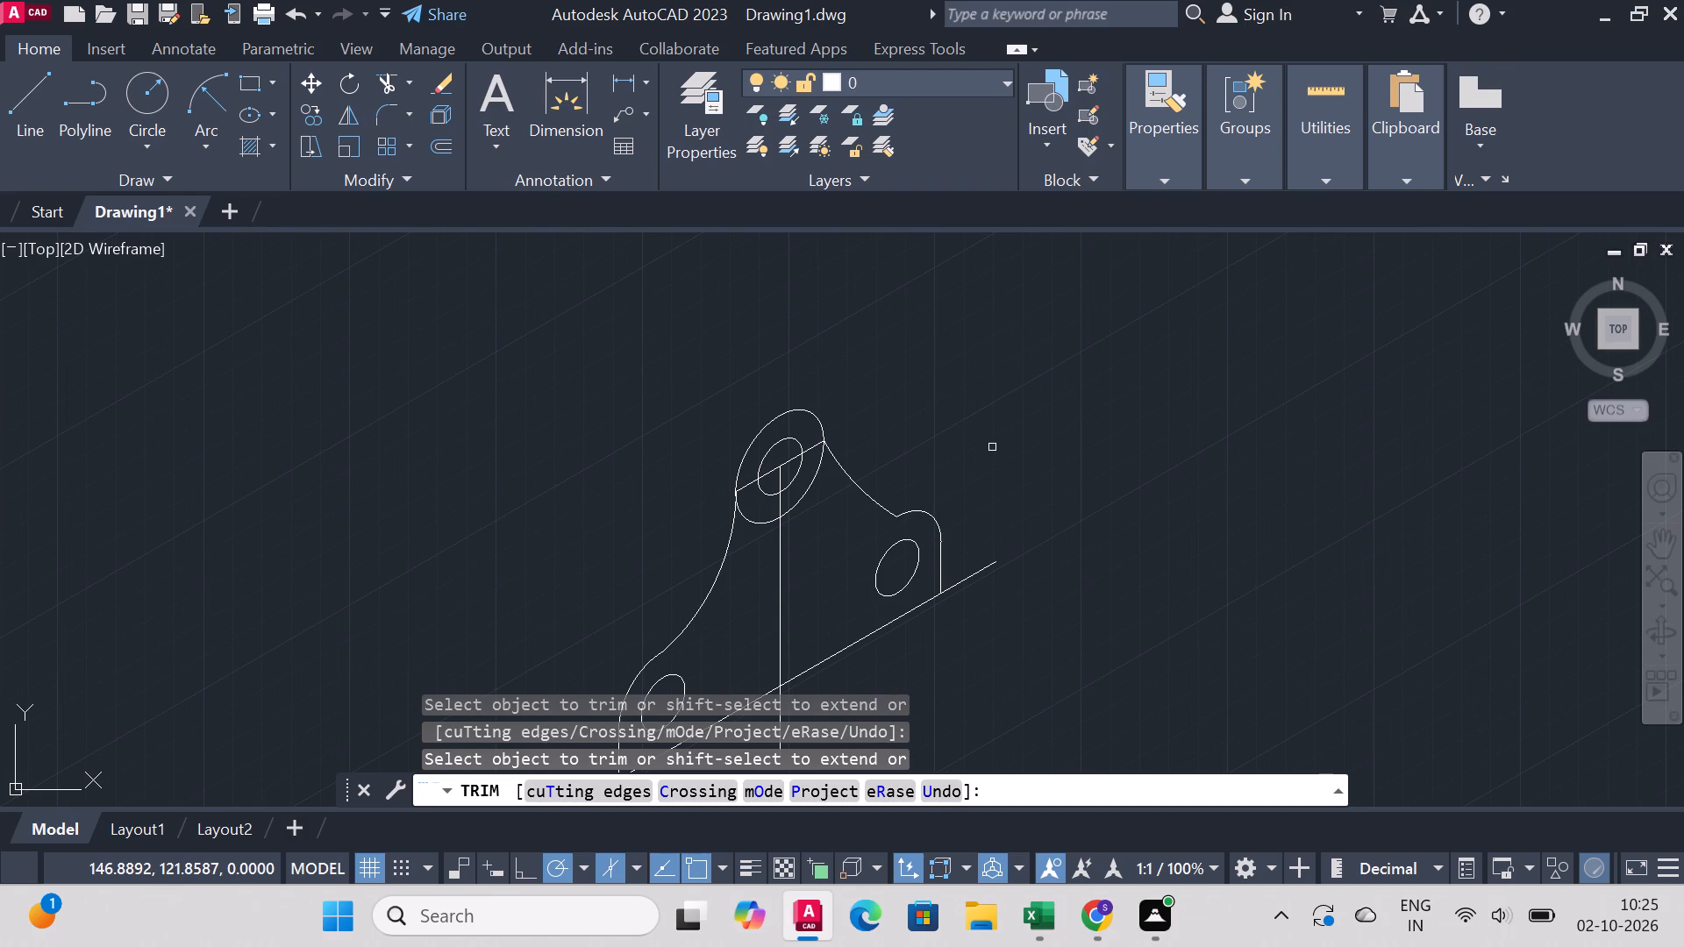
{"action": "scroll", "coordinate": [873, 472], "scroll_direction": "down", "scroll_amount": 1}
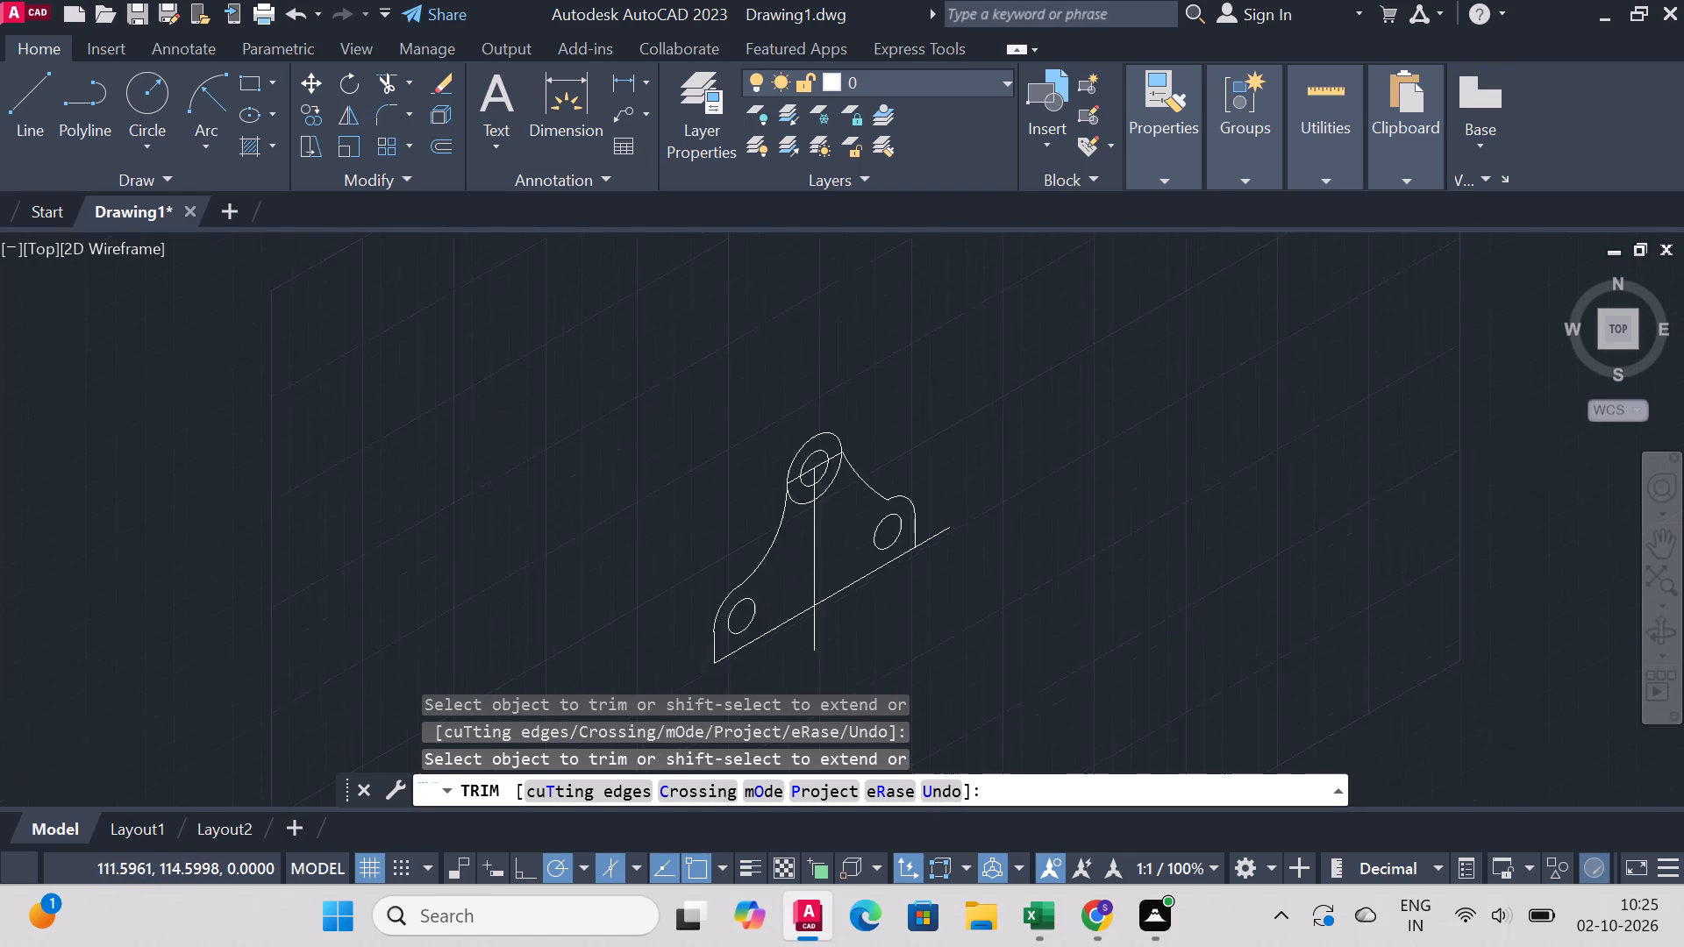
{"action": "scroll", "coordinate": [873, 472], "scroll_direction": "down", "scroll_amount": 1}
{"action": "scroll", "coordinate": [878, 503], "scroll_direction": "up", "scroll_amount": 3}
{"action": "scroll", "coordinate": [867, 504], "scroll_direction": "down", "scroll_amount": 2}
{"action": "scroll", "coordinate": [853, 575], "scroll_direction": "up", "scroll_amount": 2}
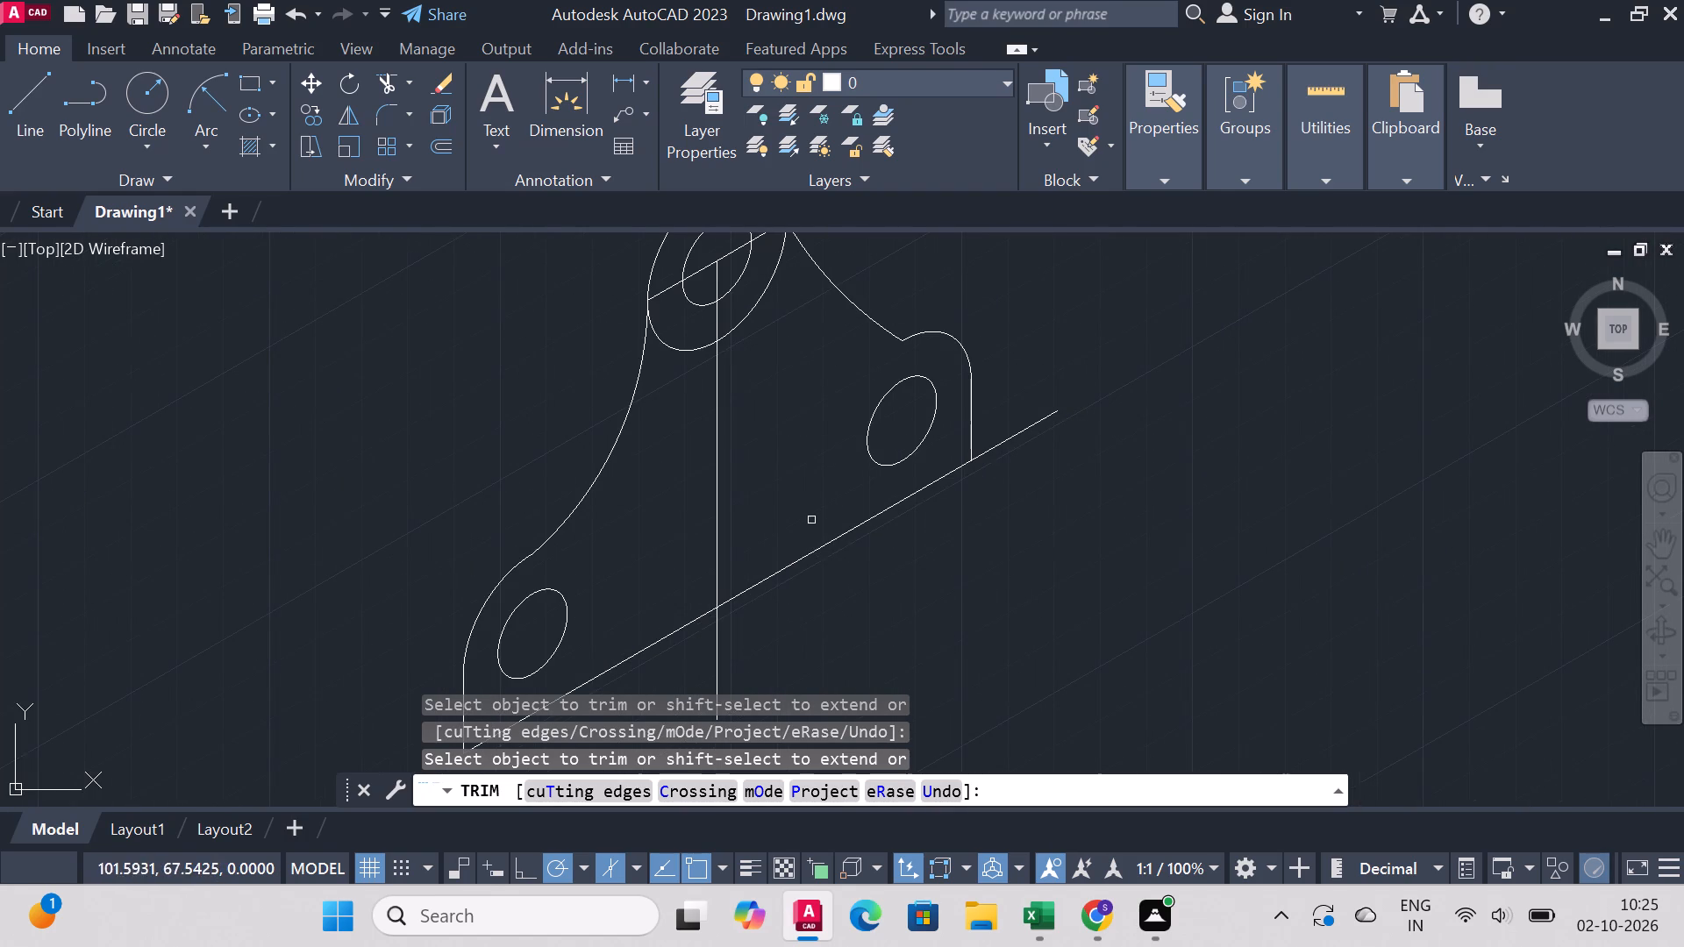
{"action": "left_click", "coordinate": [669, 343]}
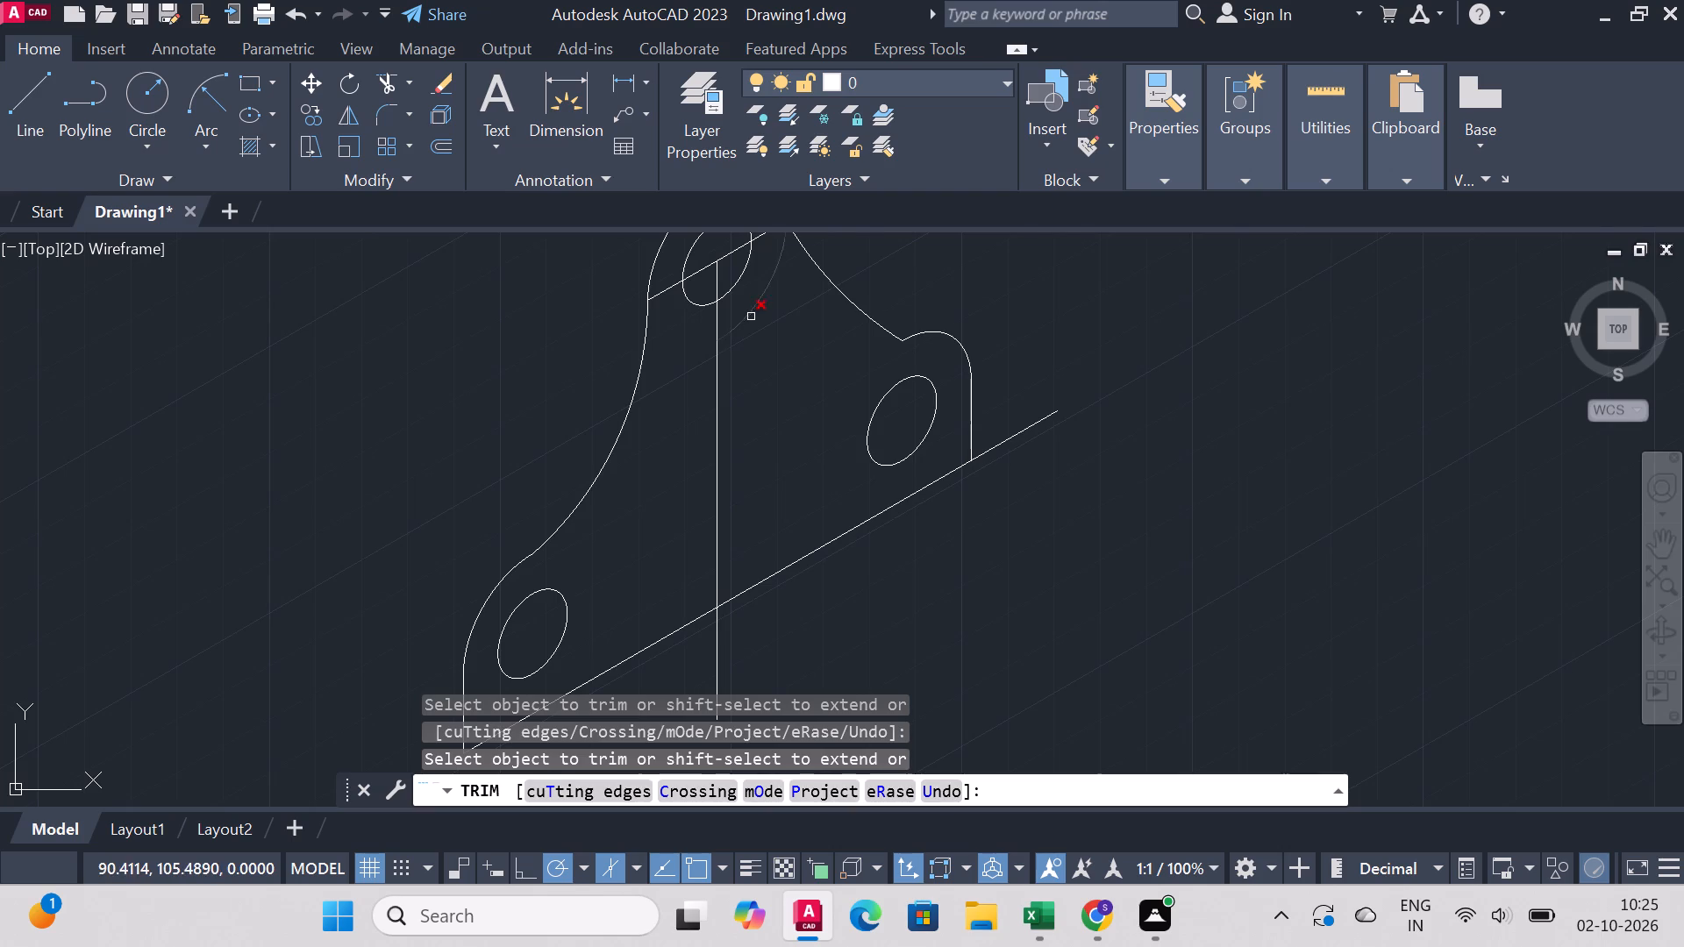
{"action": "left_click", "coordinate": [751, 317]}
{"action": "scroll", "coordinate": [811, 449], "scroll_direction": "down", "scroll_amount": 3}
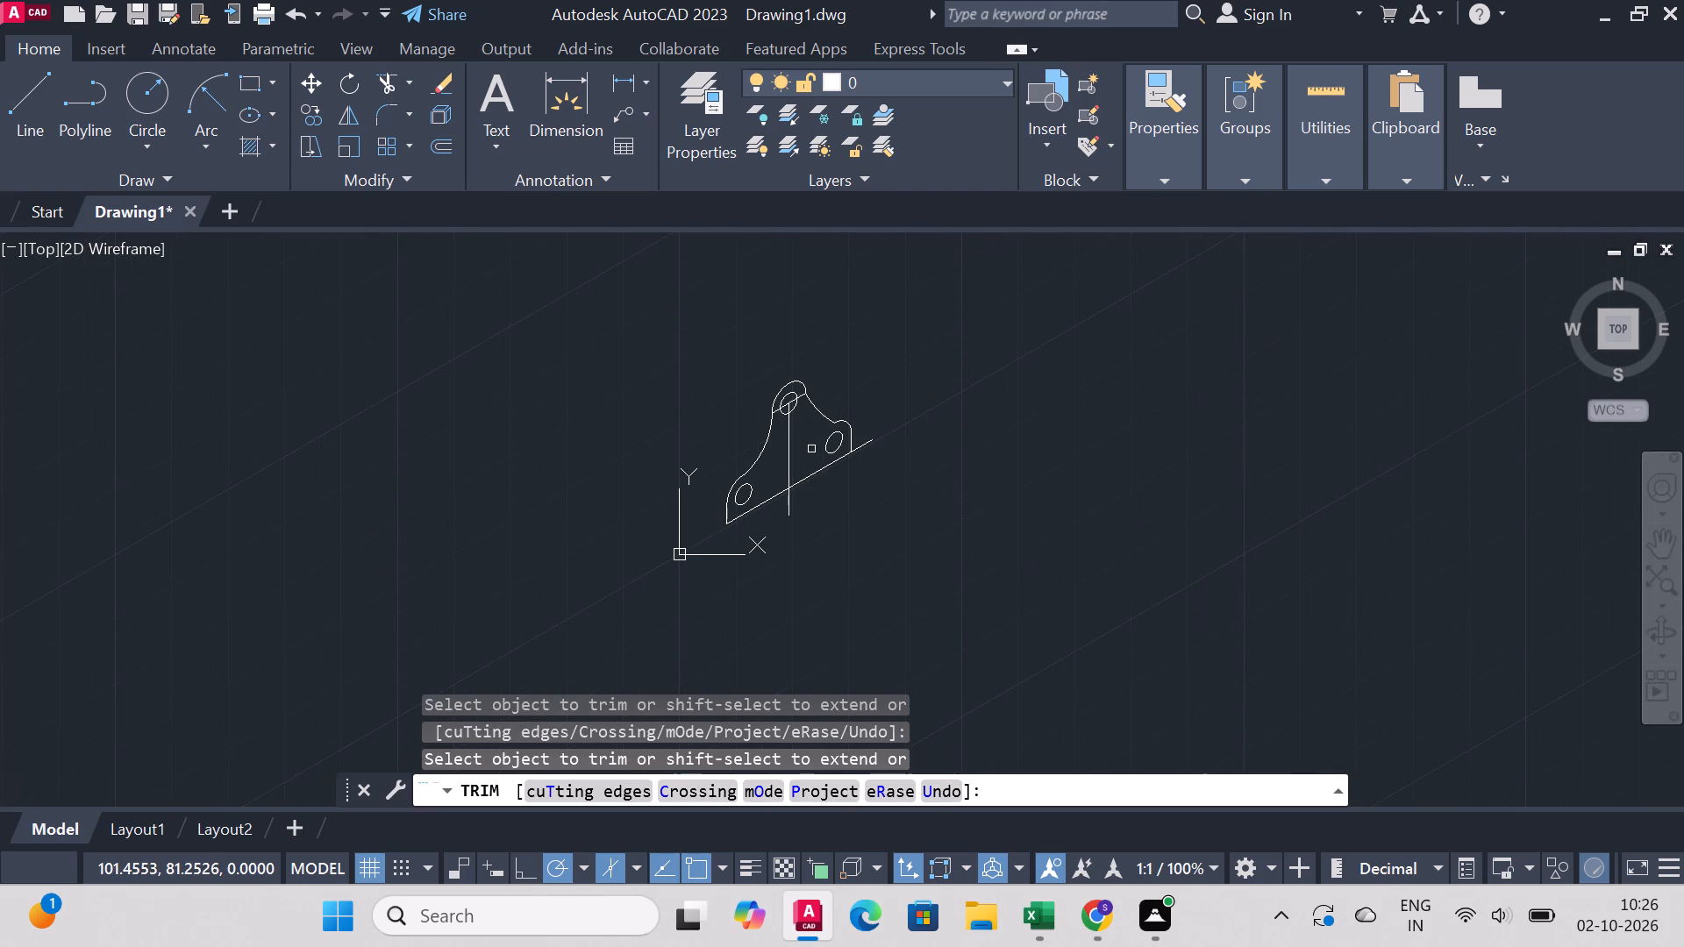
Draw a 20 mm vertical line downward from the lowest corner of the outline, where the base line starts.
{"action": "left_click", "coordinate": [21, 109]}
{"action": "scroll", "coordinate": [1103, 458], "scroll_direction": "down", "scroll_amount": 1}
{"action": "scroll", "coordinate": [836, 548], "scroll_direction": "up", "scroll_amount": 3}
{"action": "scroll", "coordinate": [1042, 465], "scroll_direction": "up", "scroll_amount": 3}
{"action": "scroll", "coordinate": [1024, 459], "scroll_direction": "down", "scroll_amount": 4}
{"action": "scroll", "coordinate": [1019, 383], "scroll_direction": "up", "scroll_amount": 4}
{"action": "scroll", "coordinate": [1013, 391], "scroll_direction": "down", "scroll_amount": 3}
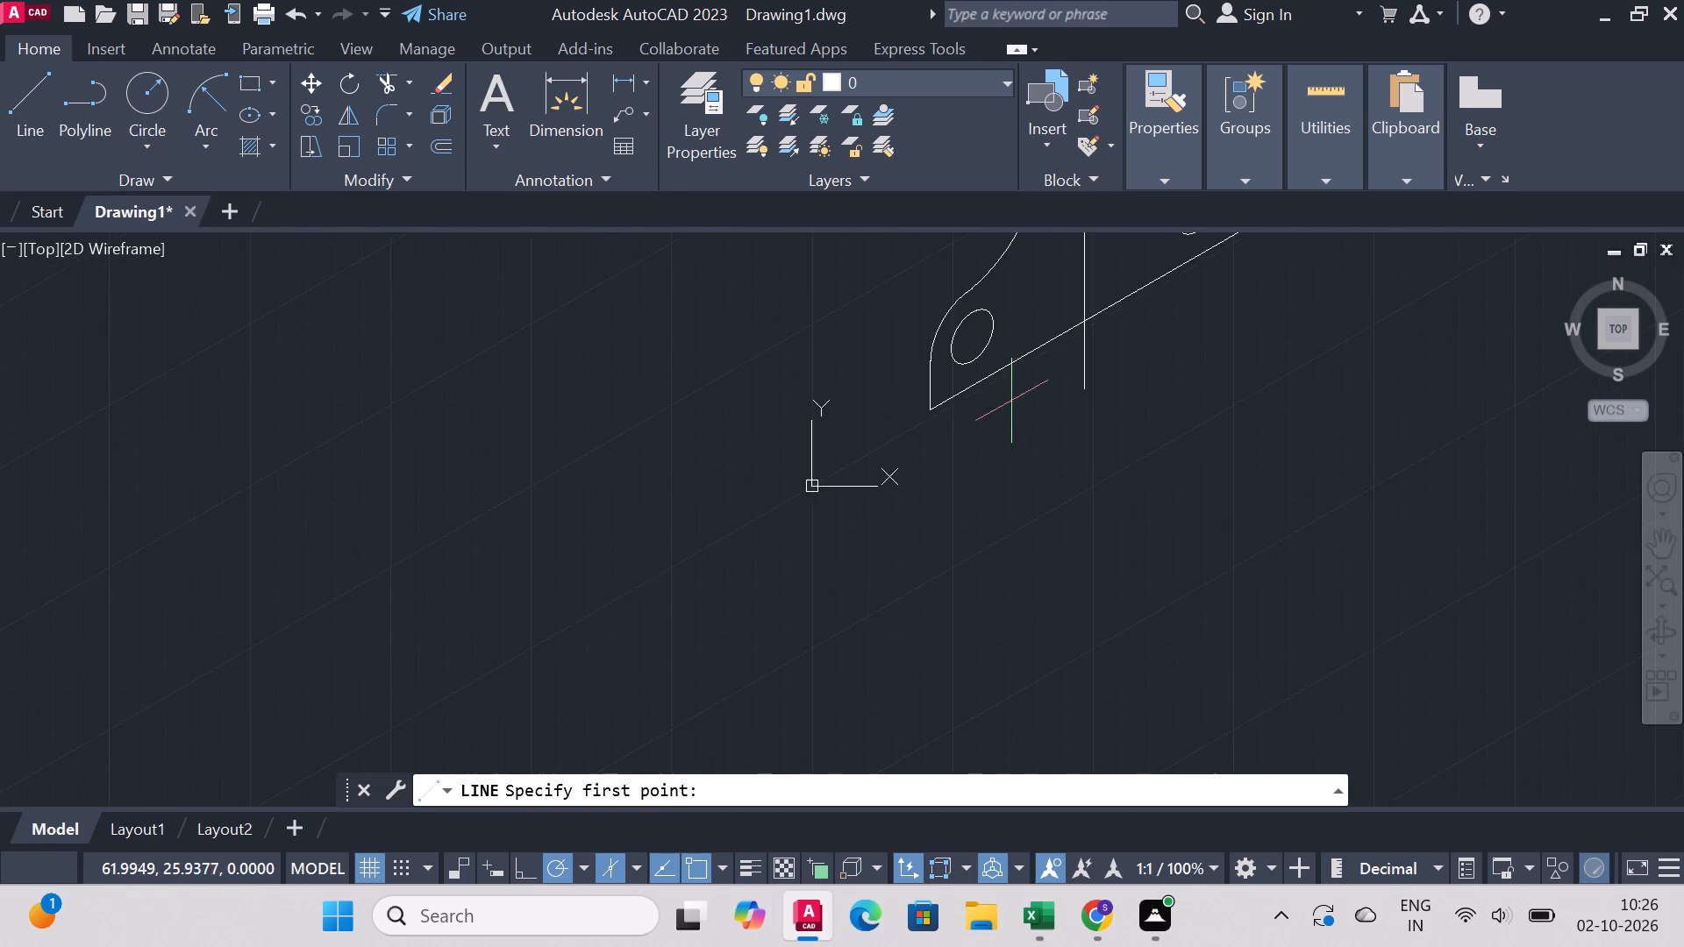
{"action": "scroll", "coordinate": [995, 334], "scroll_direction": "up", "scroll_amount": 3}
{"action": "left_click", "coordinate": [725, 643]}
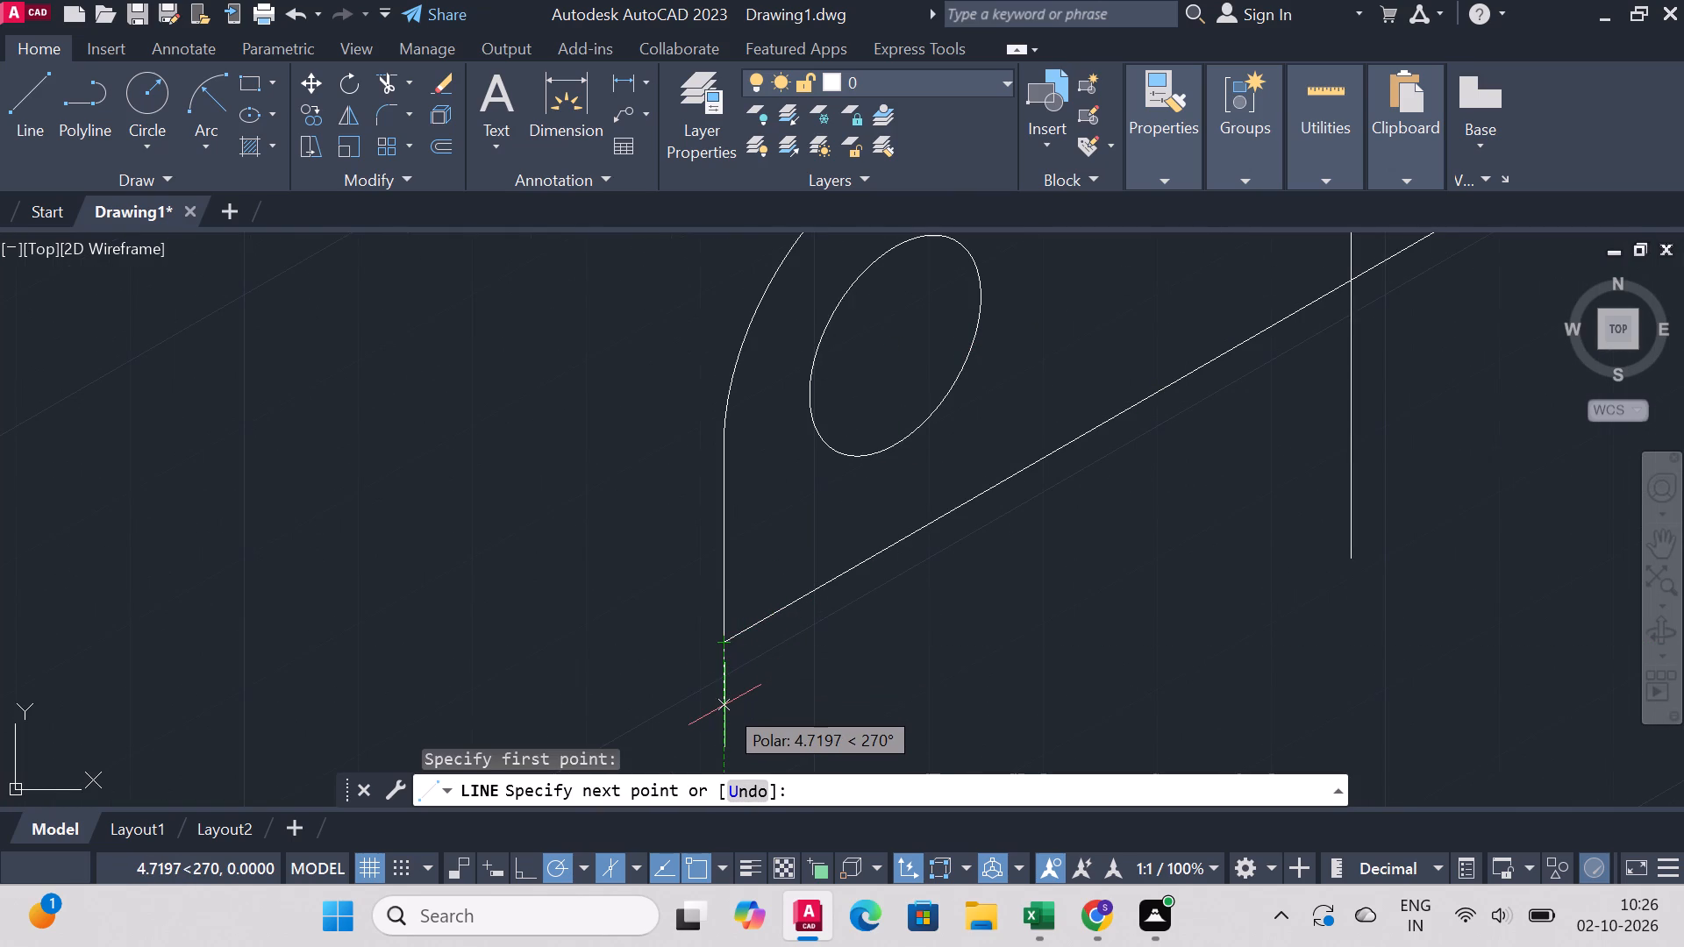
{"action": "type", "text": "20"}
{"action": "key", "text": "Return"}
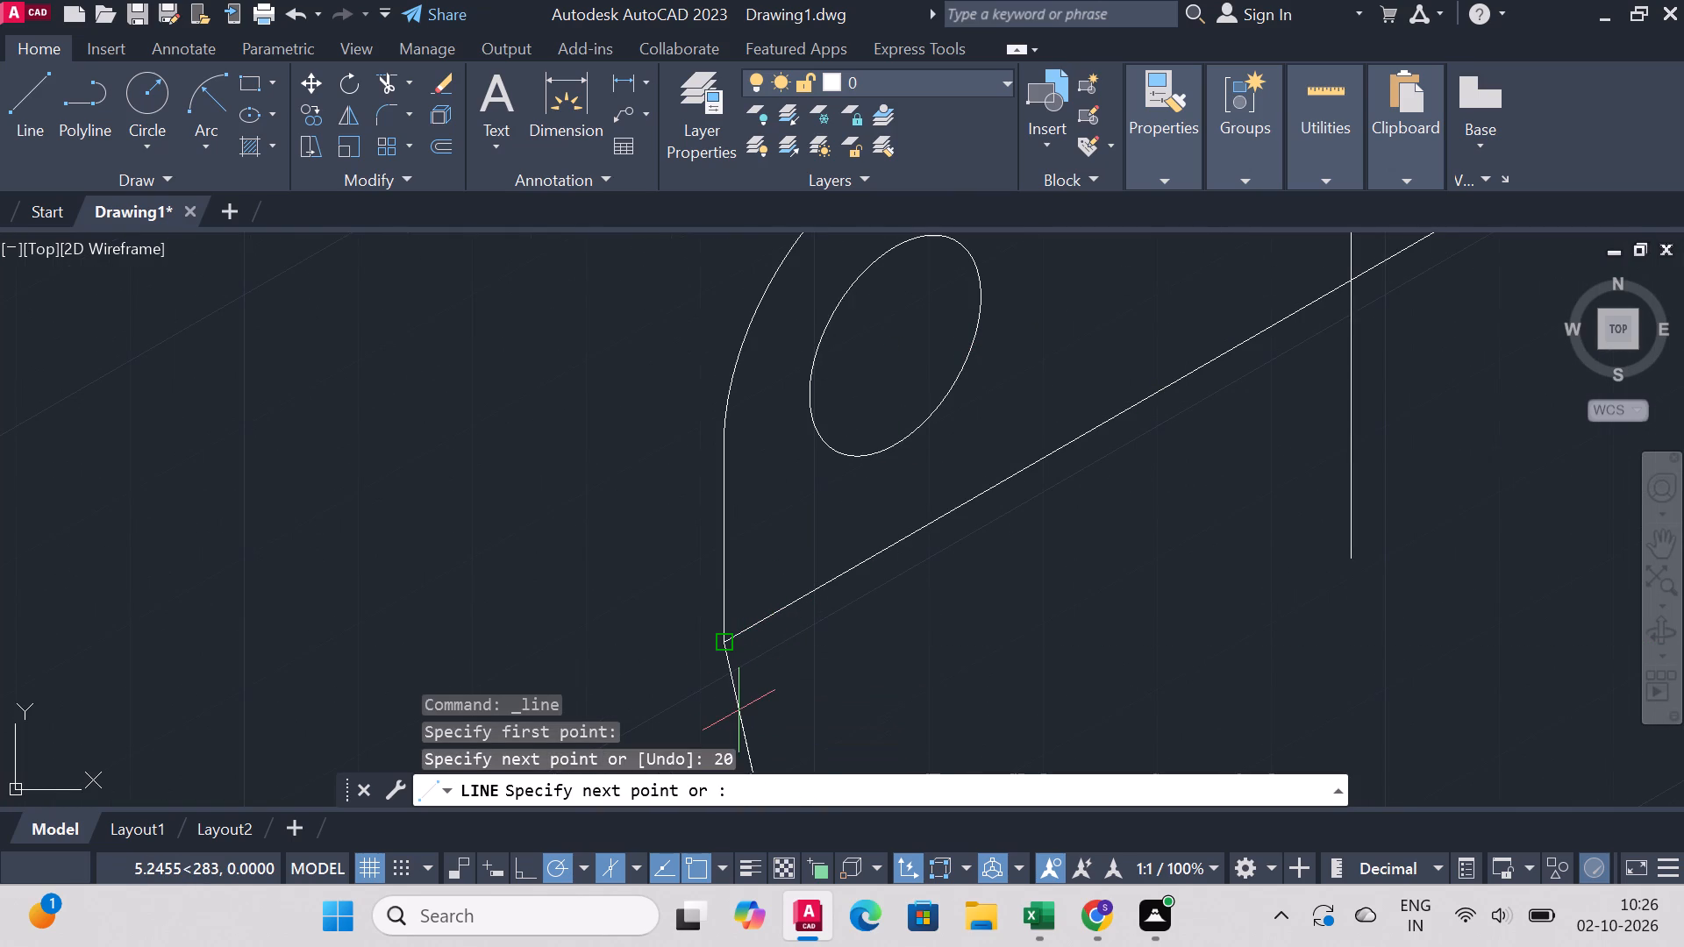
{"action": "key", "text": "ctrl+z"}
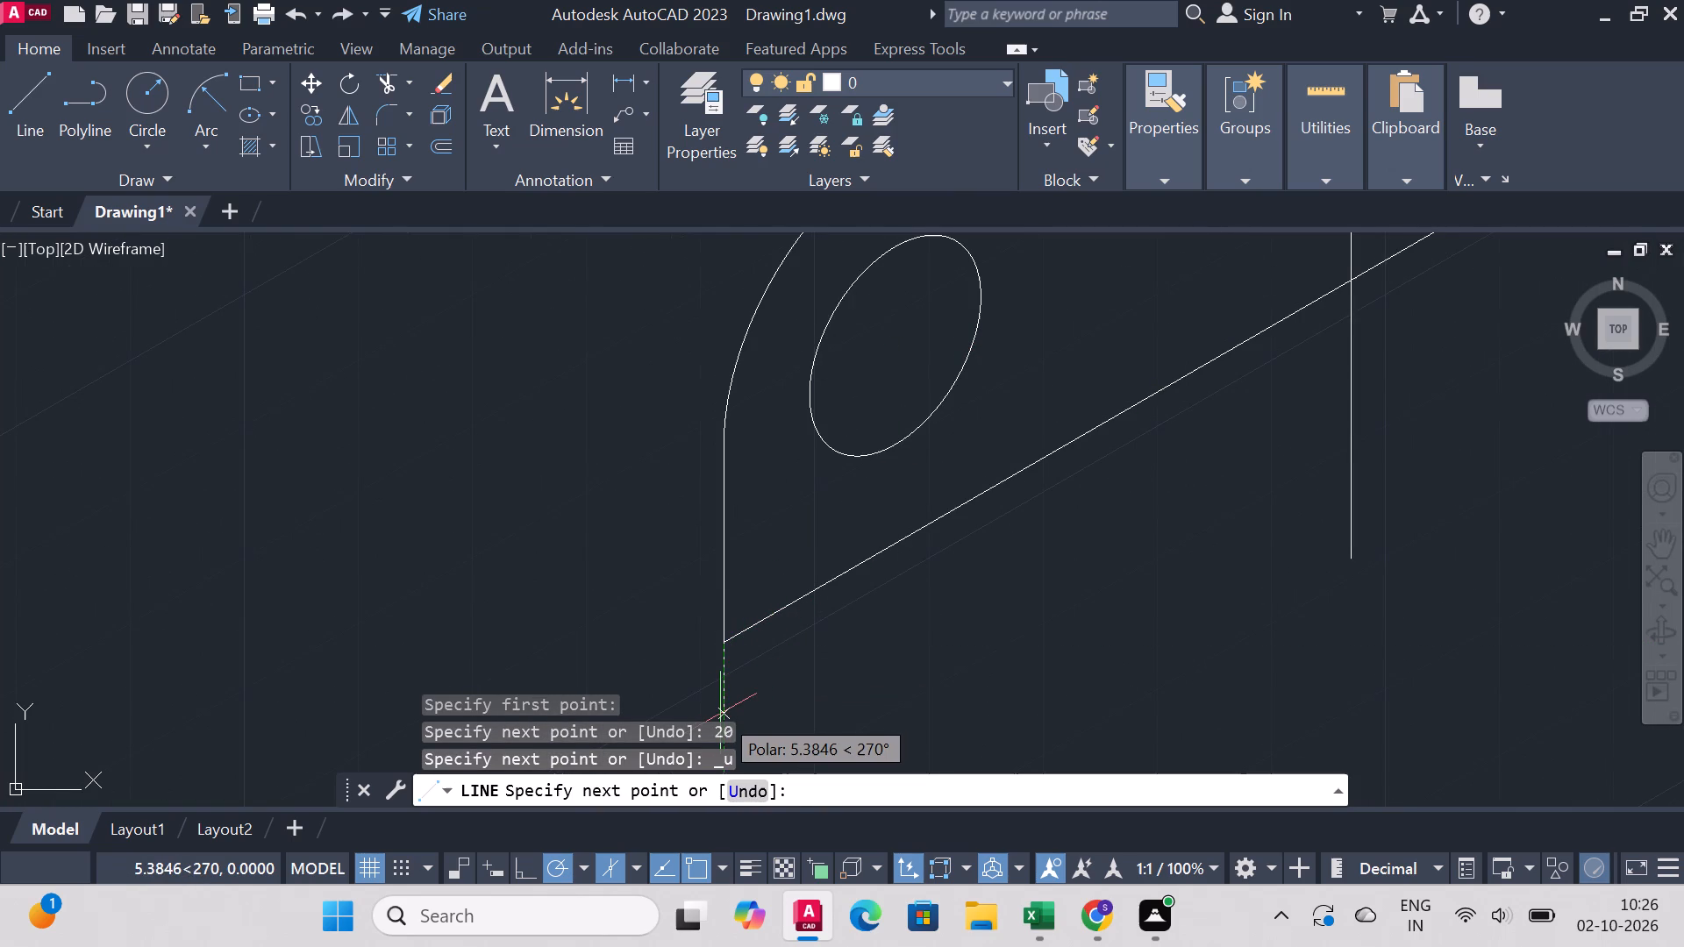
{"action": "type", "text": "20"}
{"action": "key", "text": "Return"}
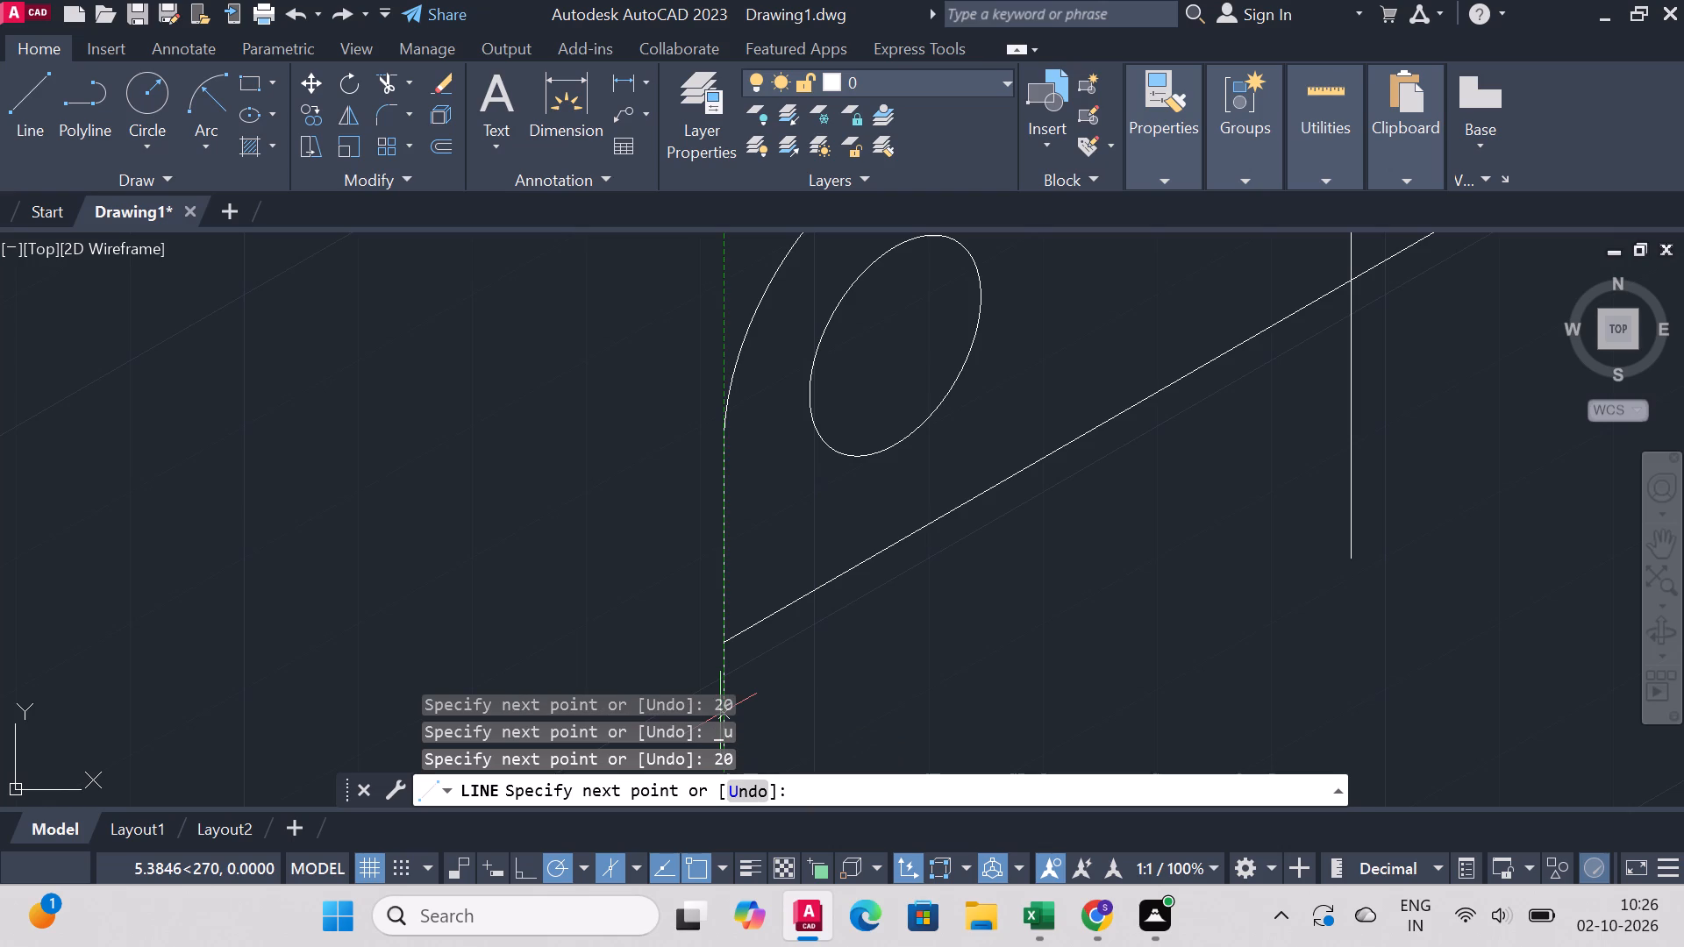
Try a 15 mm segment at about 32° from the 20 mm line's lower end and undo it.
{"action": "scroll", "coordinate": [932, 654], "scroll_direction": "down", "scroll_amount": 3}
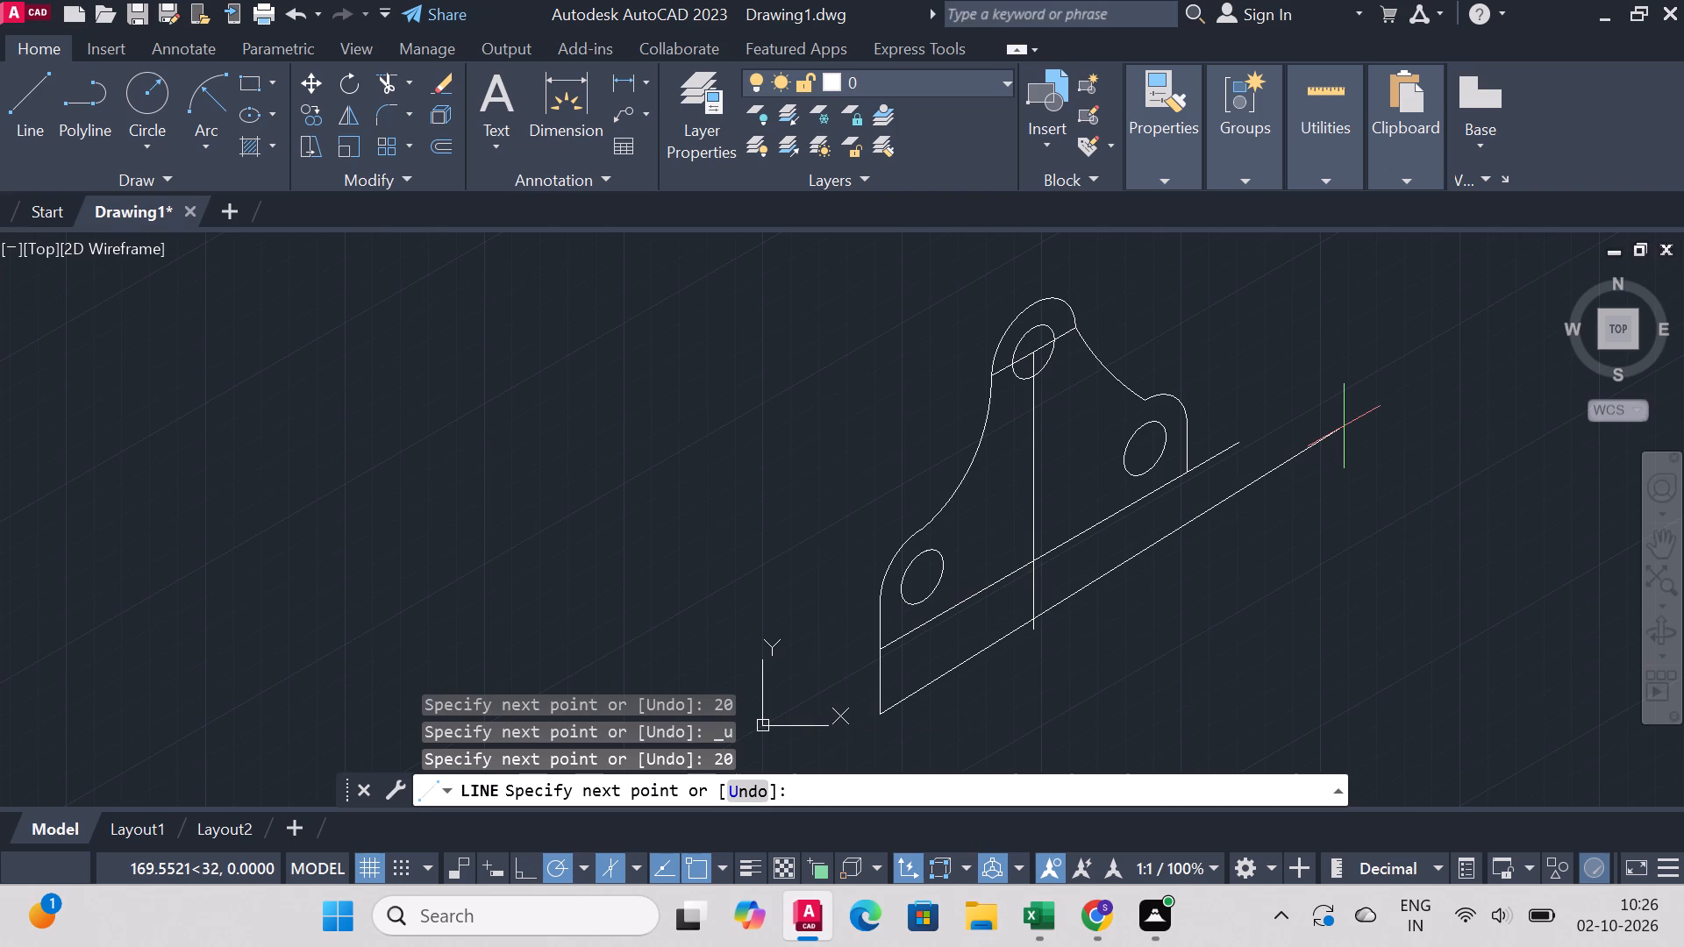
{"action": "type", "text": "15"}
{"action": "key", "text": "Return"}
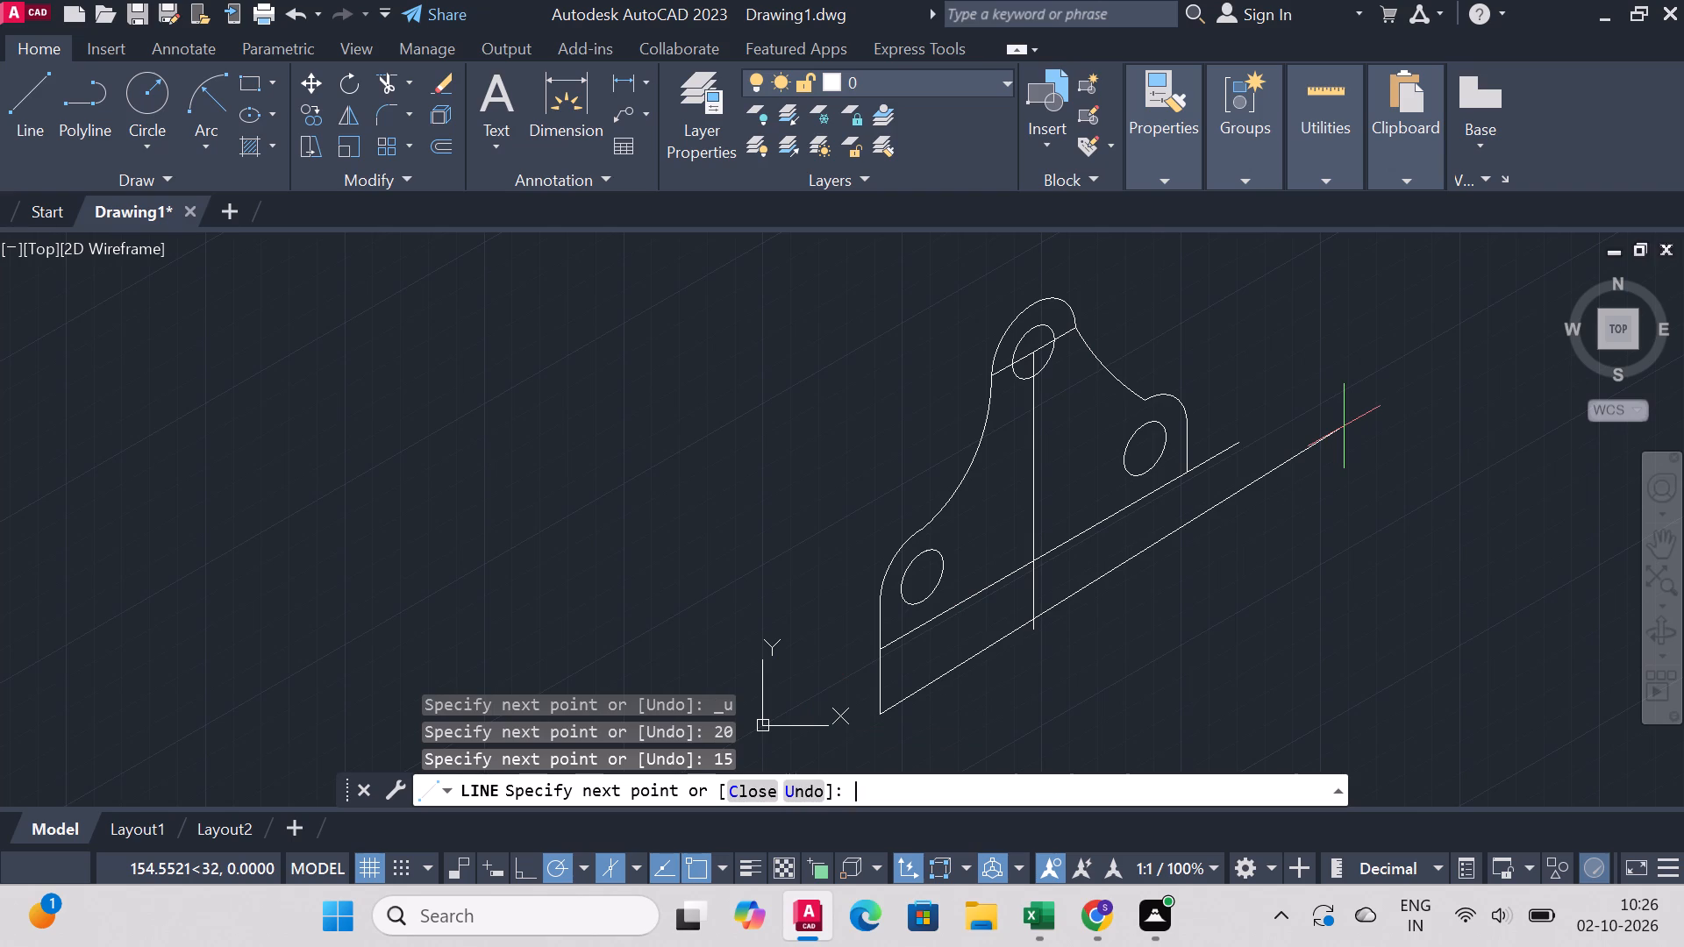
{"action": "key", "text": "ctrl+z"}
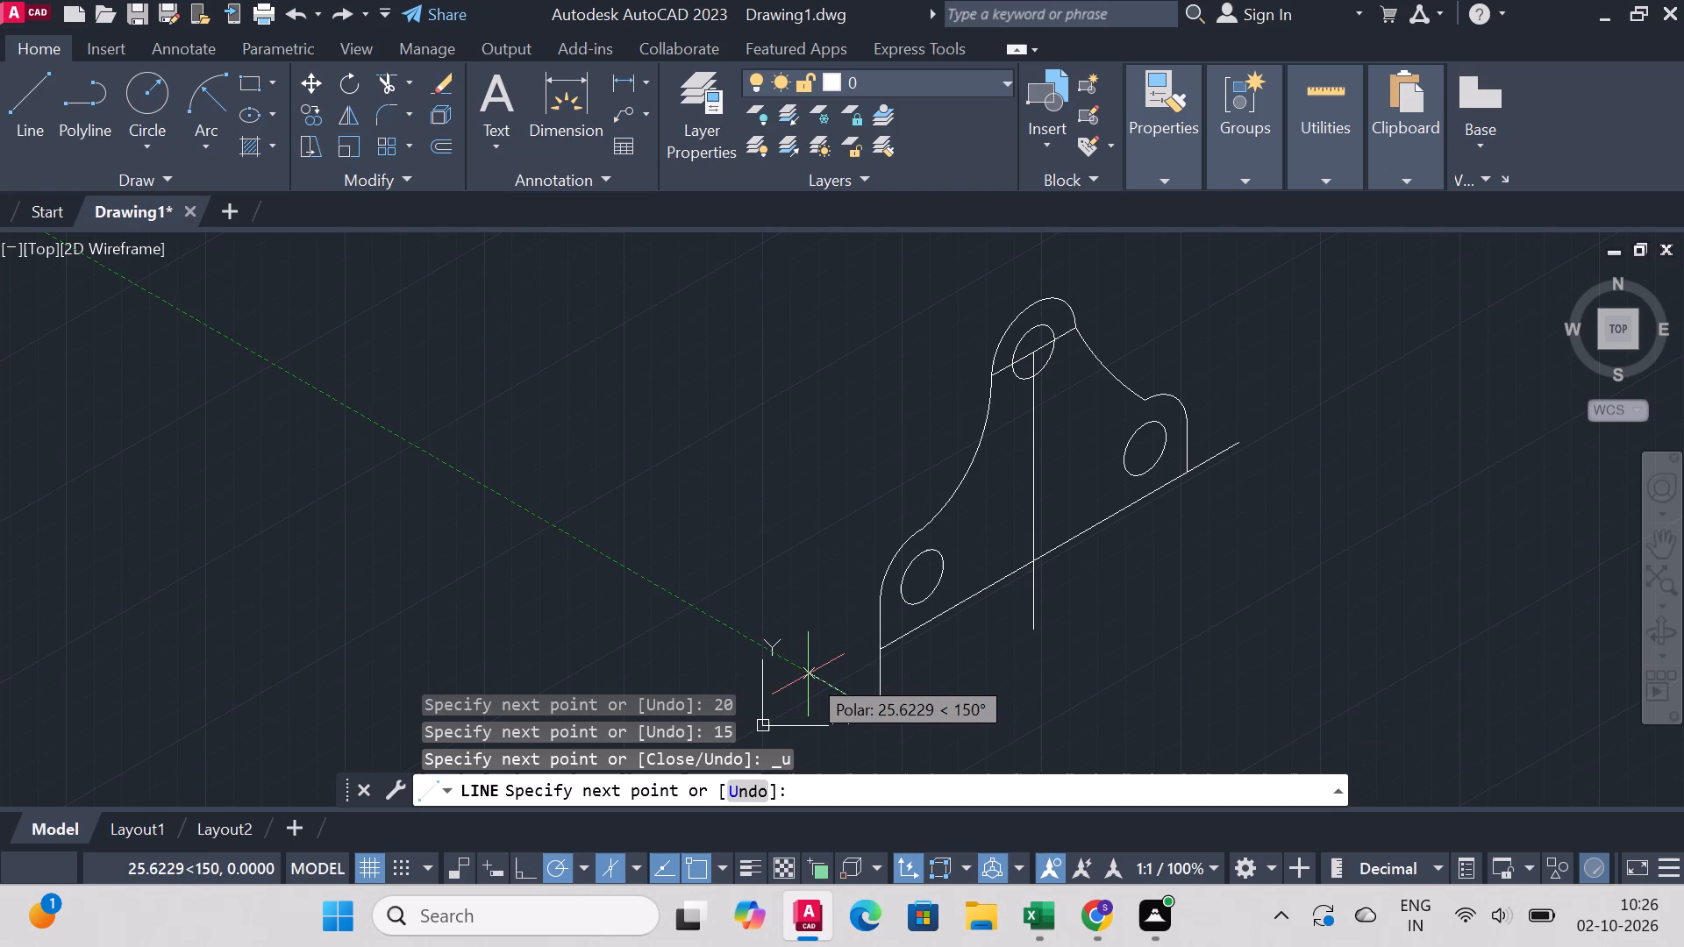
Add a 15 mm segment at 150° from the lower end of the 20 mm vertical line and finish the line.
{"action": "type", "text": "15"}
{"action": "key", "text": "Return"}
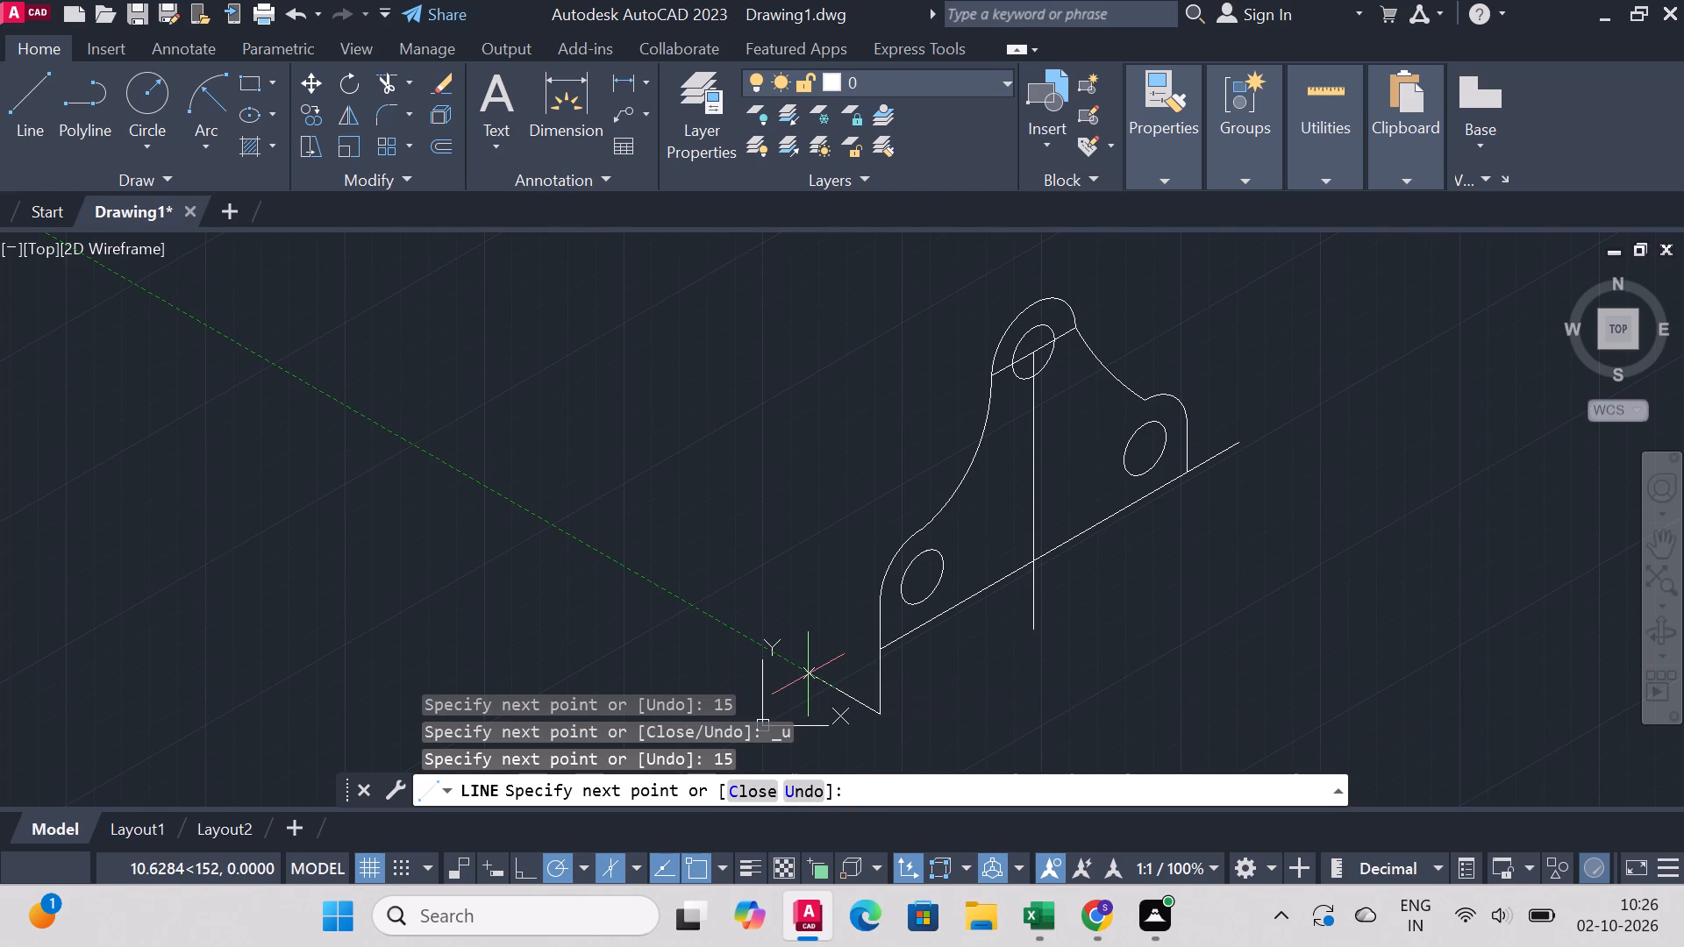
{"action": "right_click", "coordinate": [839, 602]}
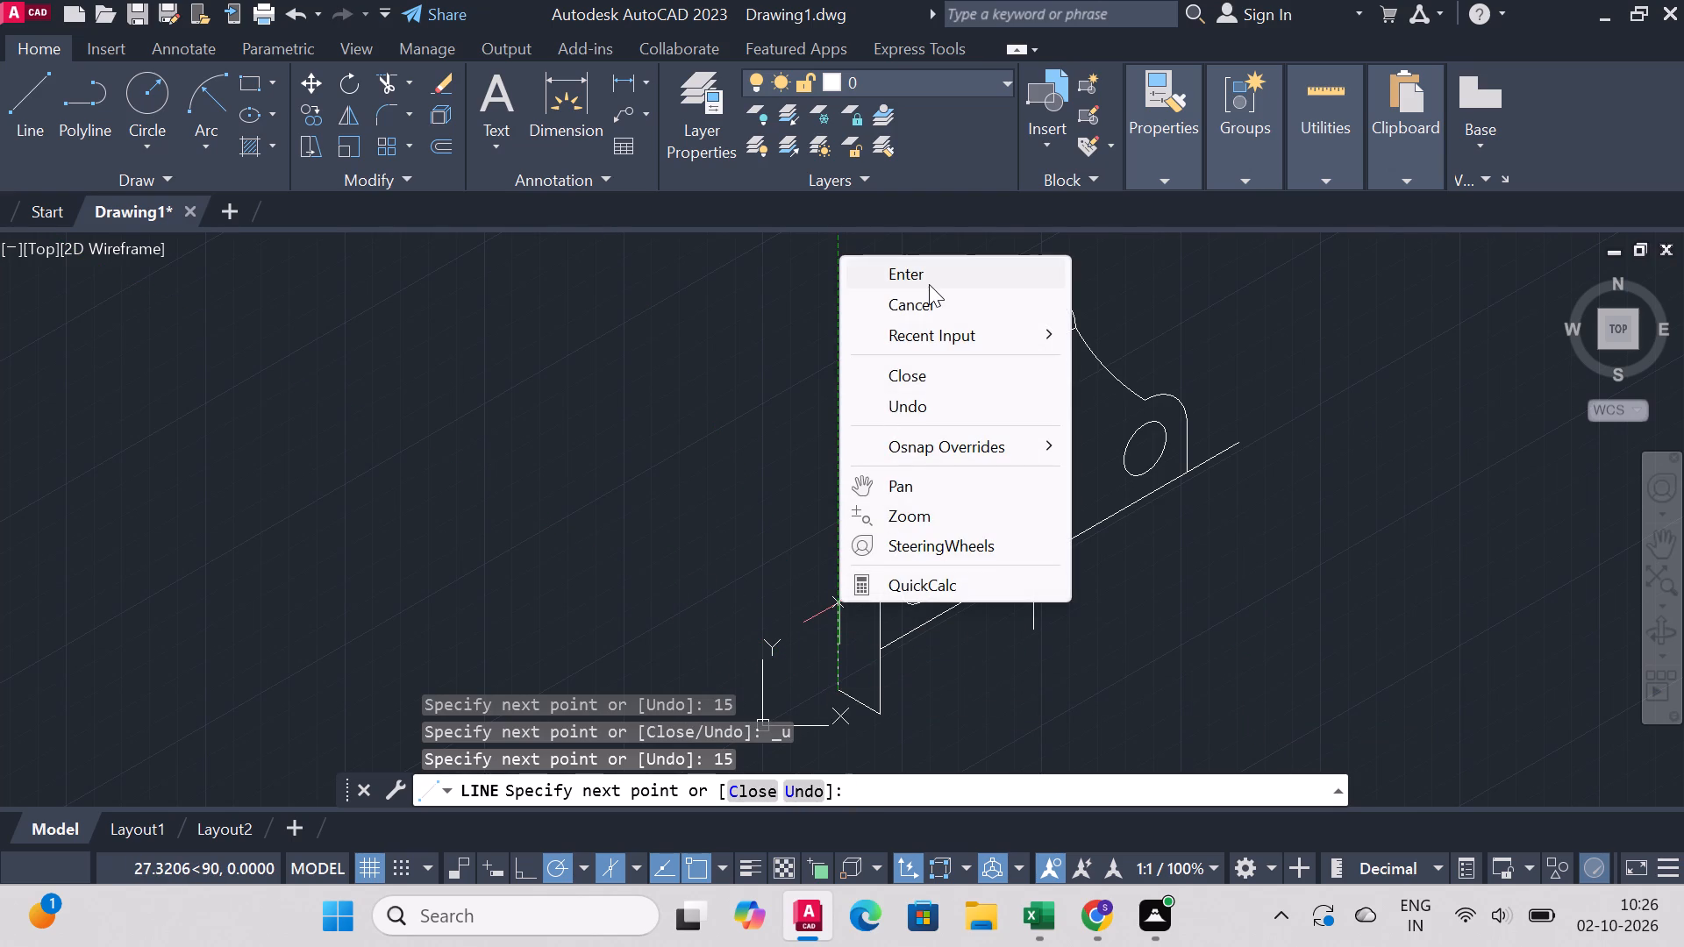
{"action": "left_click", "coordinate": [929, 283]}
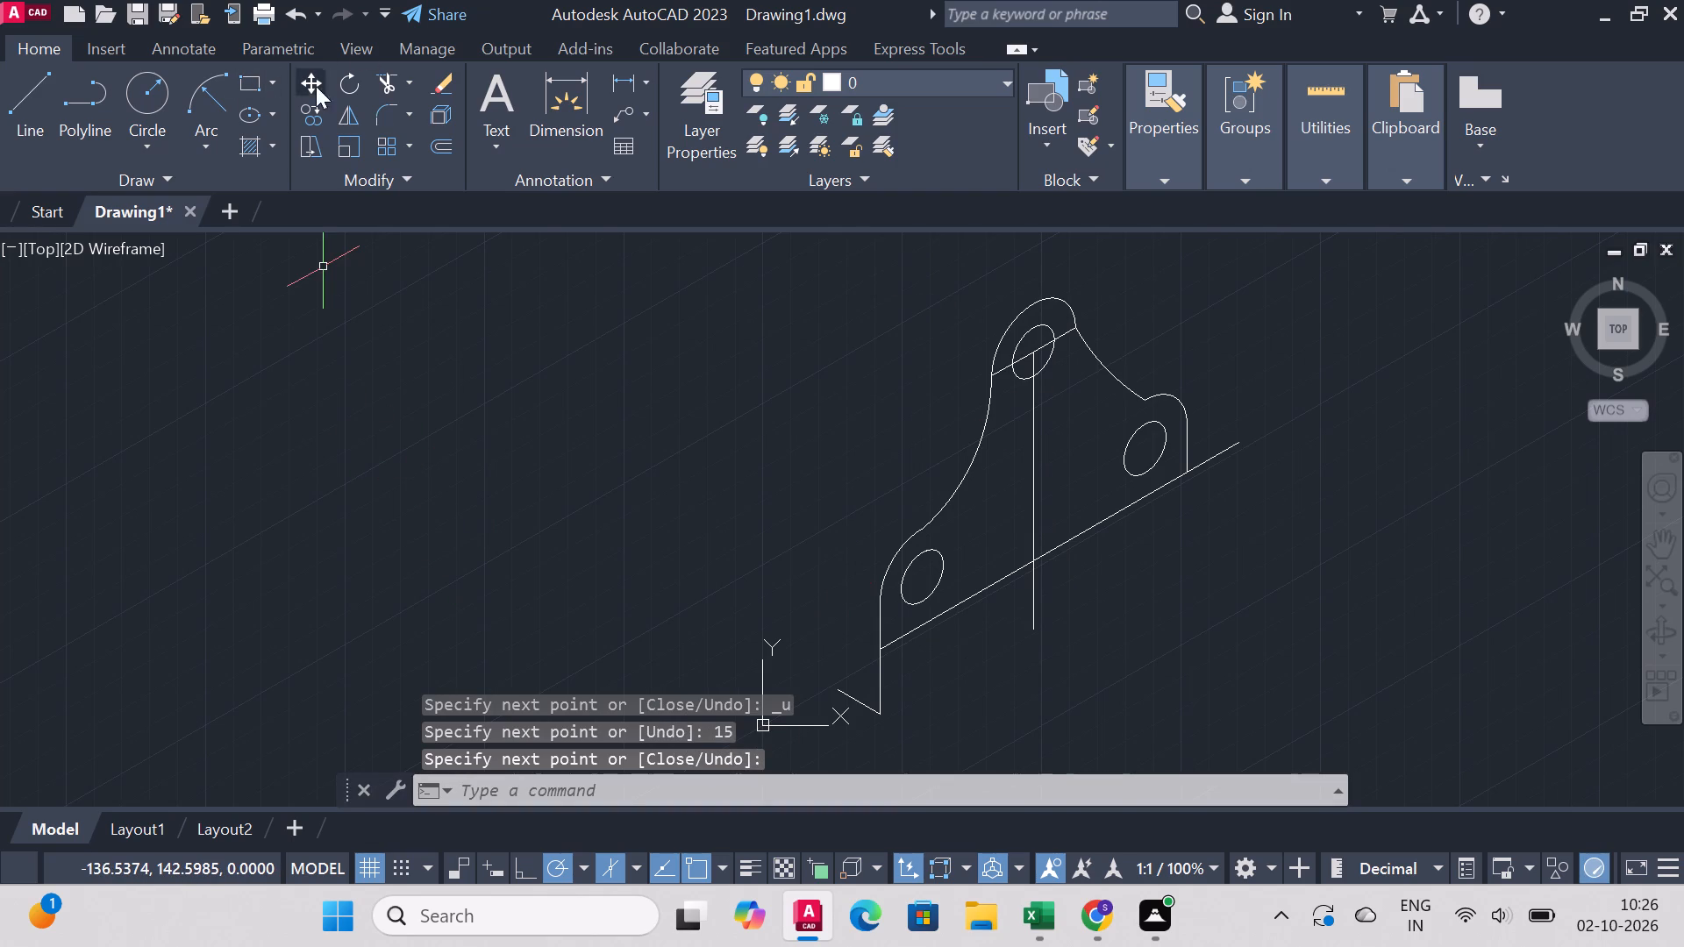
Copy the plate's outer outline, with its vertical edges, from the 20 mm line's lower end to the 15 mm segment's far end.
{"action": "left_click", "coordinate": [311, 109]}
{"action": "left_click", "coordinate": [880, 672]}
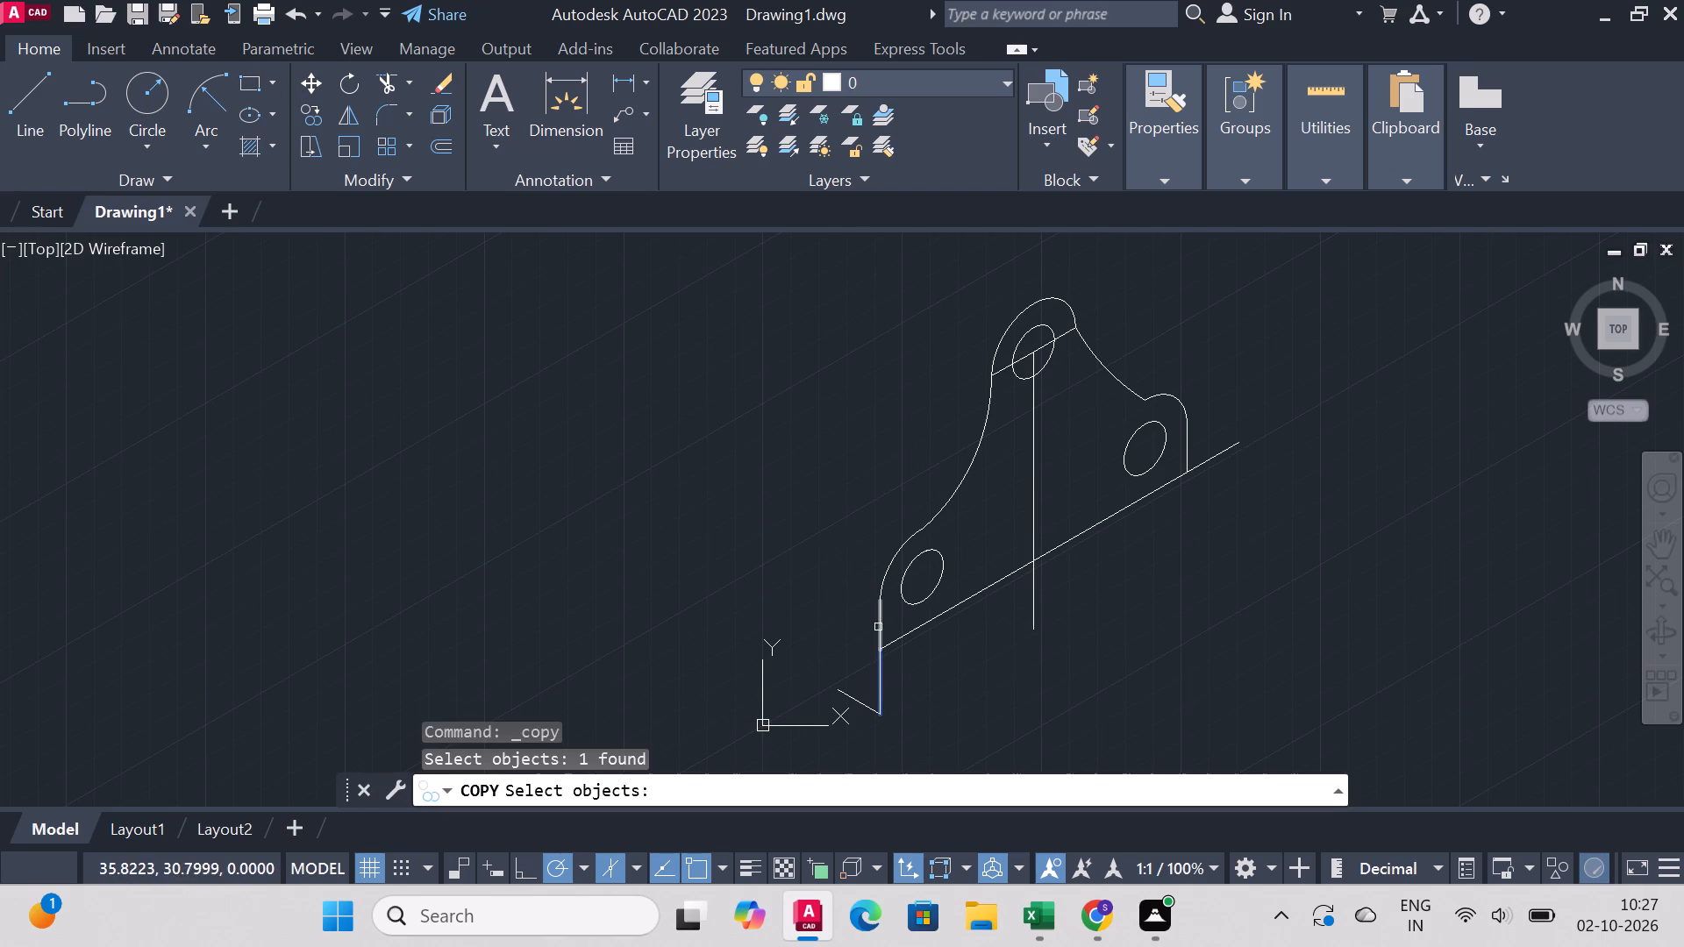
{"action": "left_click", "coordinate": [881, 614]}
{"action": "left_click", "coordinate": [886, 572]}
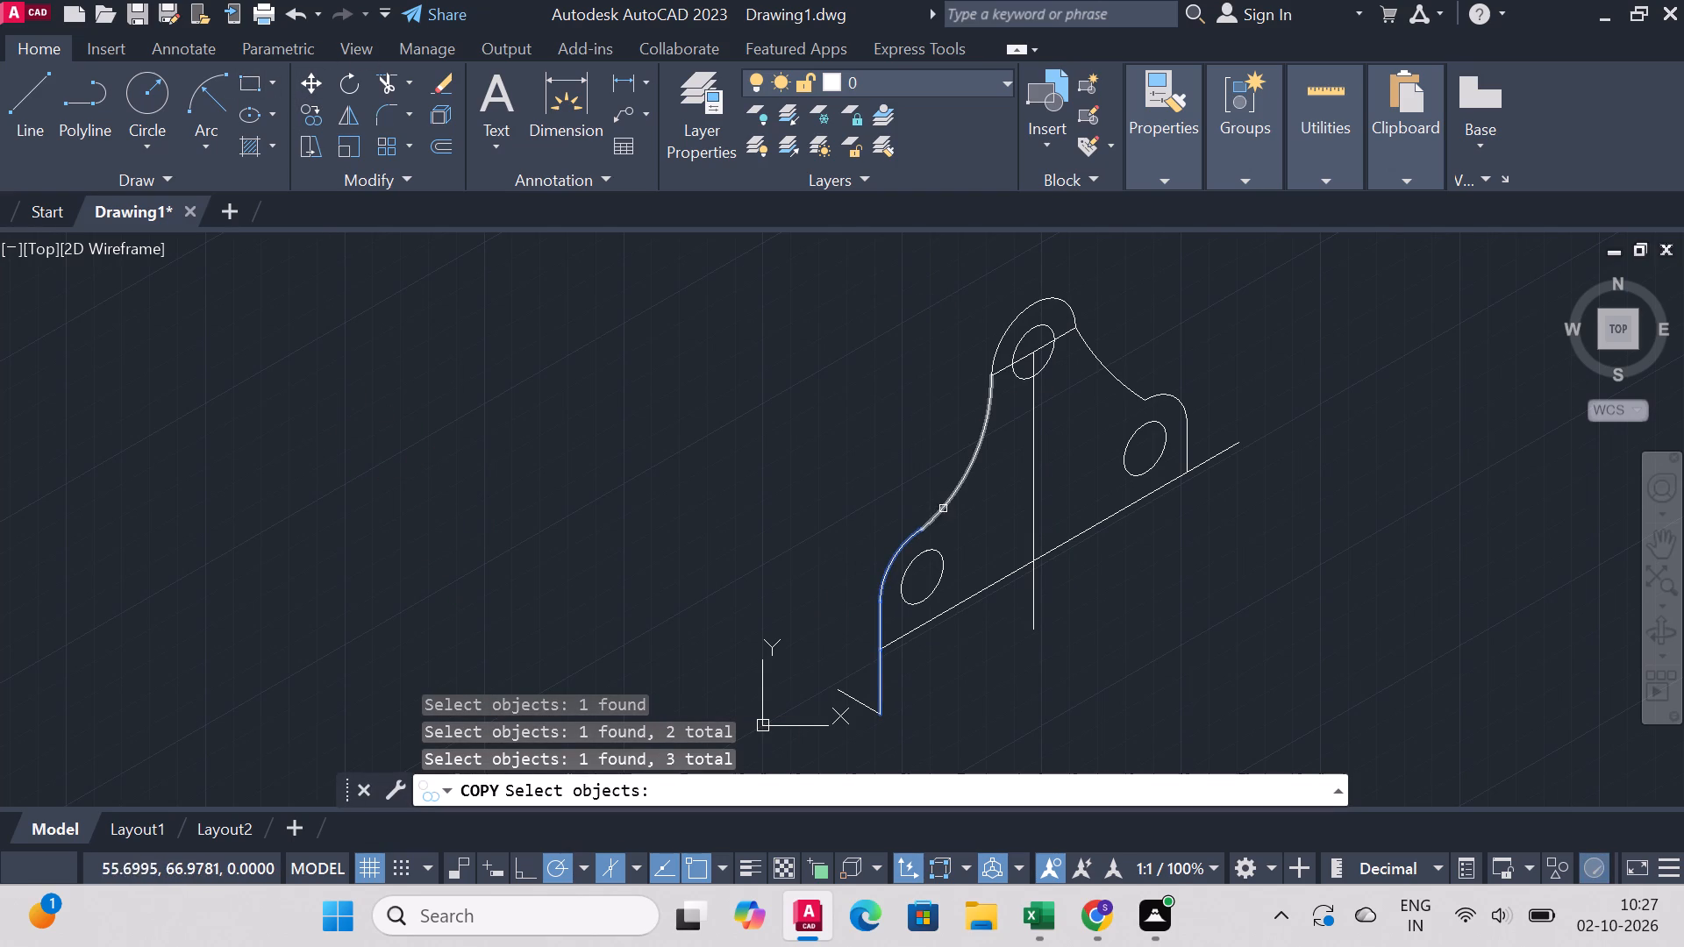
{"action": "left_click", "coordinate": [945, 509]}
{"action": "left_click", "coordinate": [996, 353]}
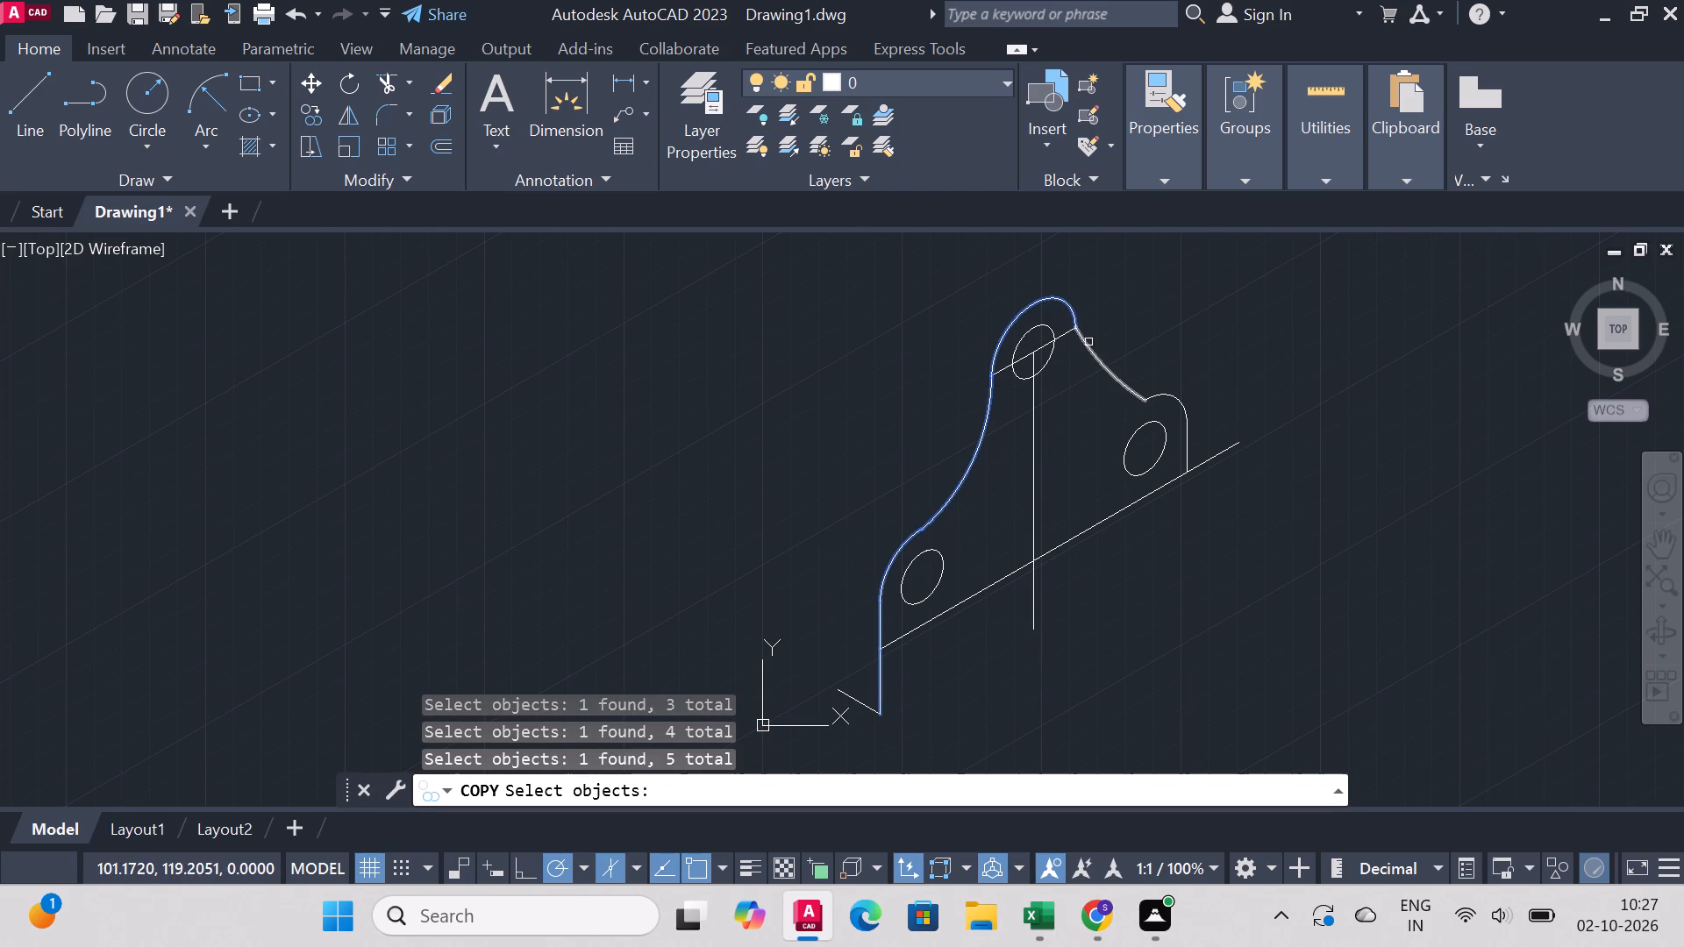
{"action": "left_click", "coordinate": [1088, 350]}
{"action": "left_click", "coordinate": [1170, 395]}
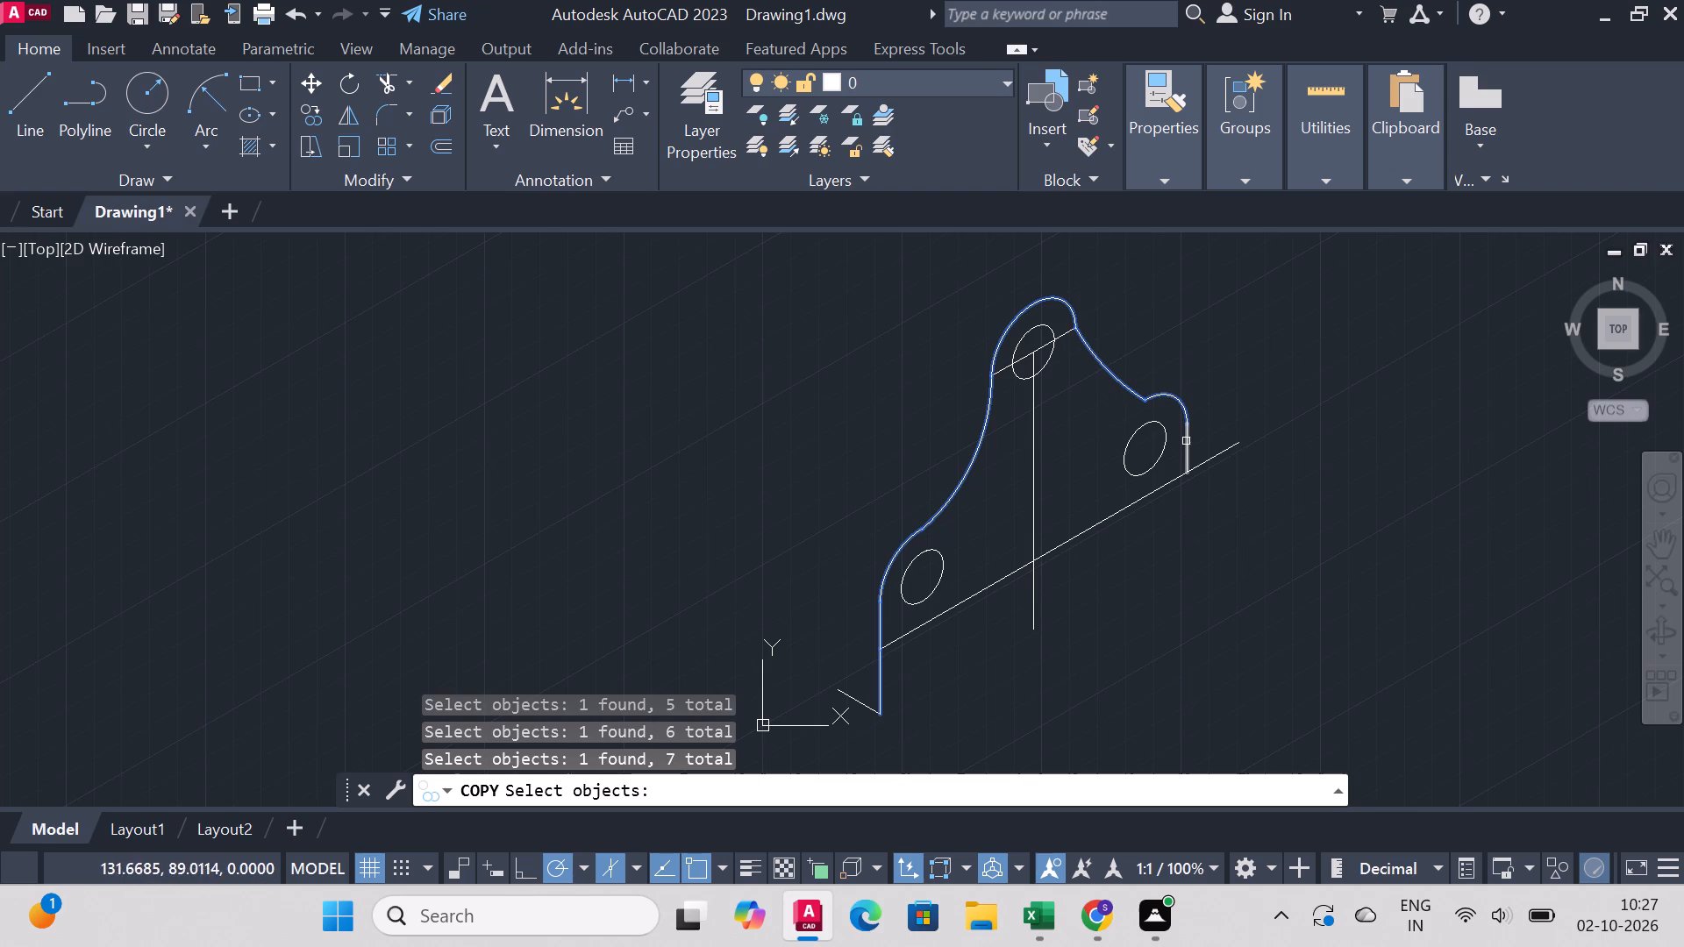
{"action": "left_click", "coordinate": [1185, 441]}
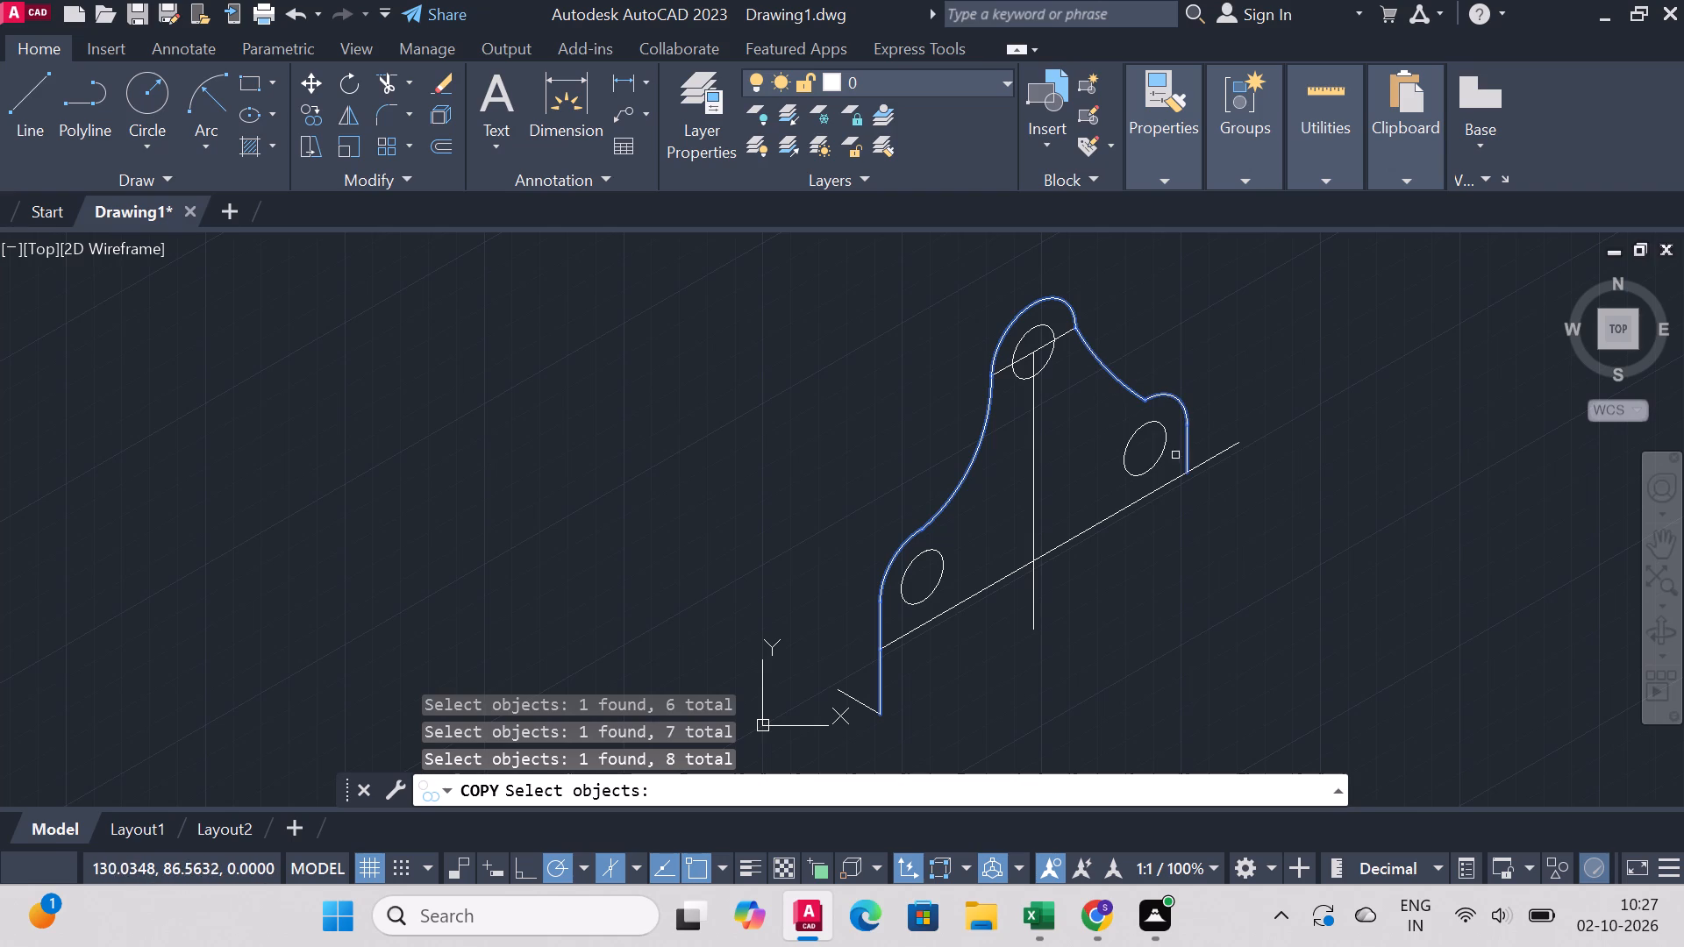
{"action": "right_click", "coordinate": [781, 442]}
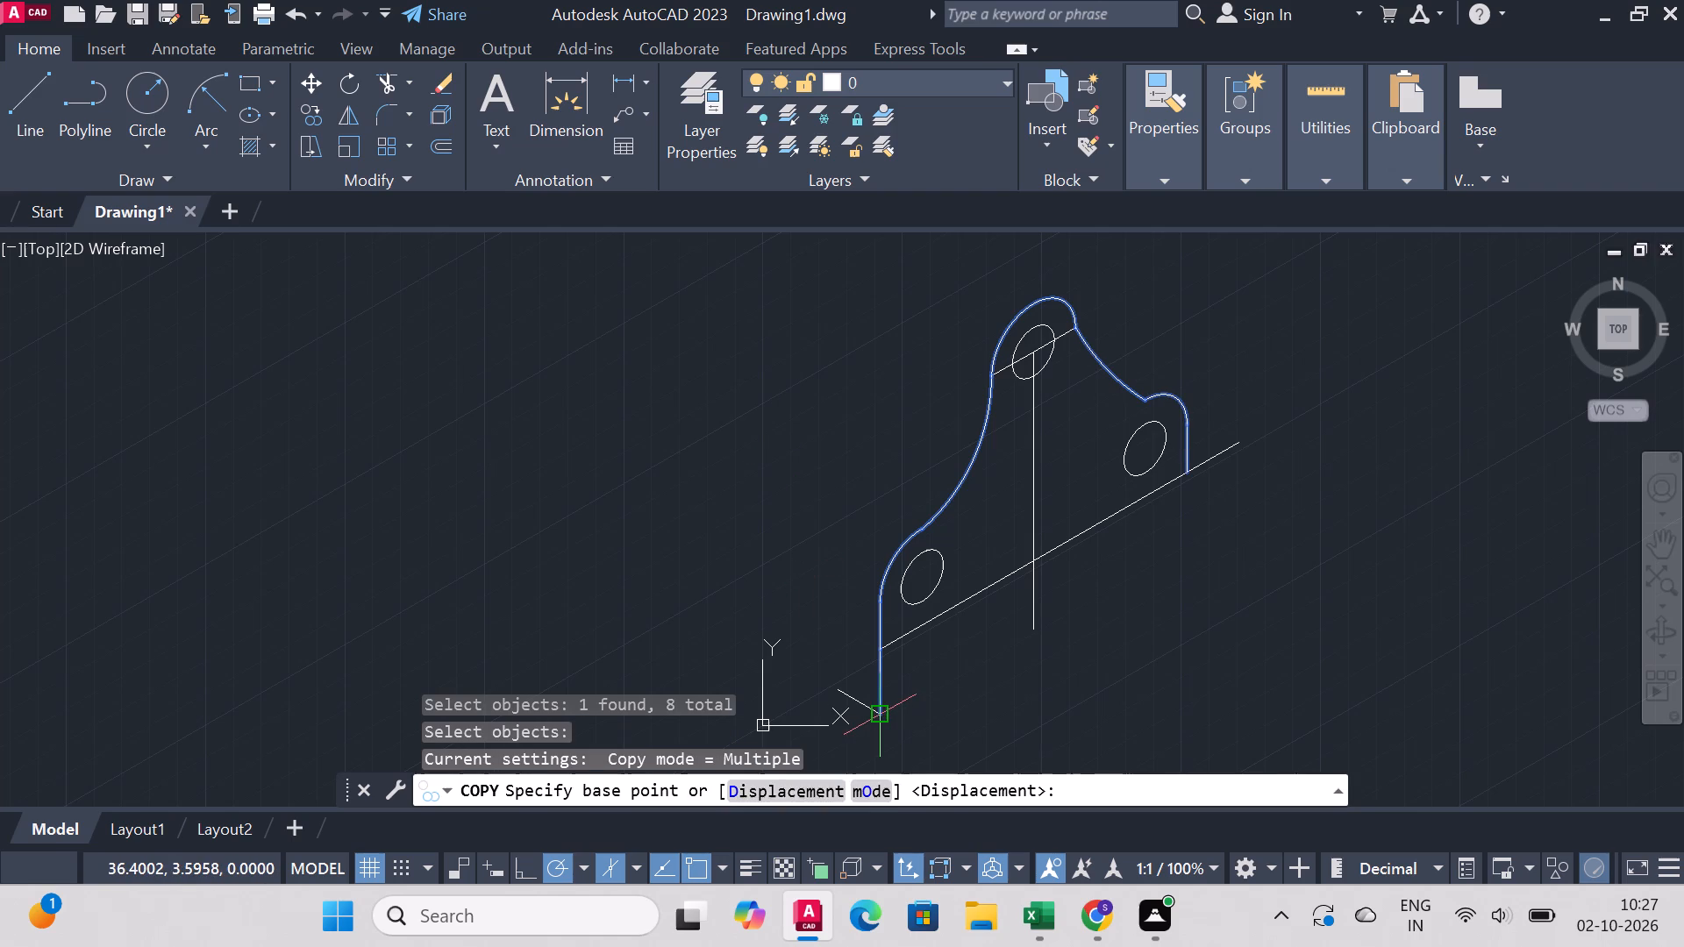
{"action": "left_click", "coordinate": [881, 717]}
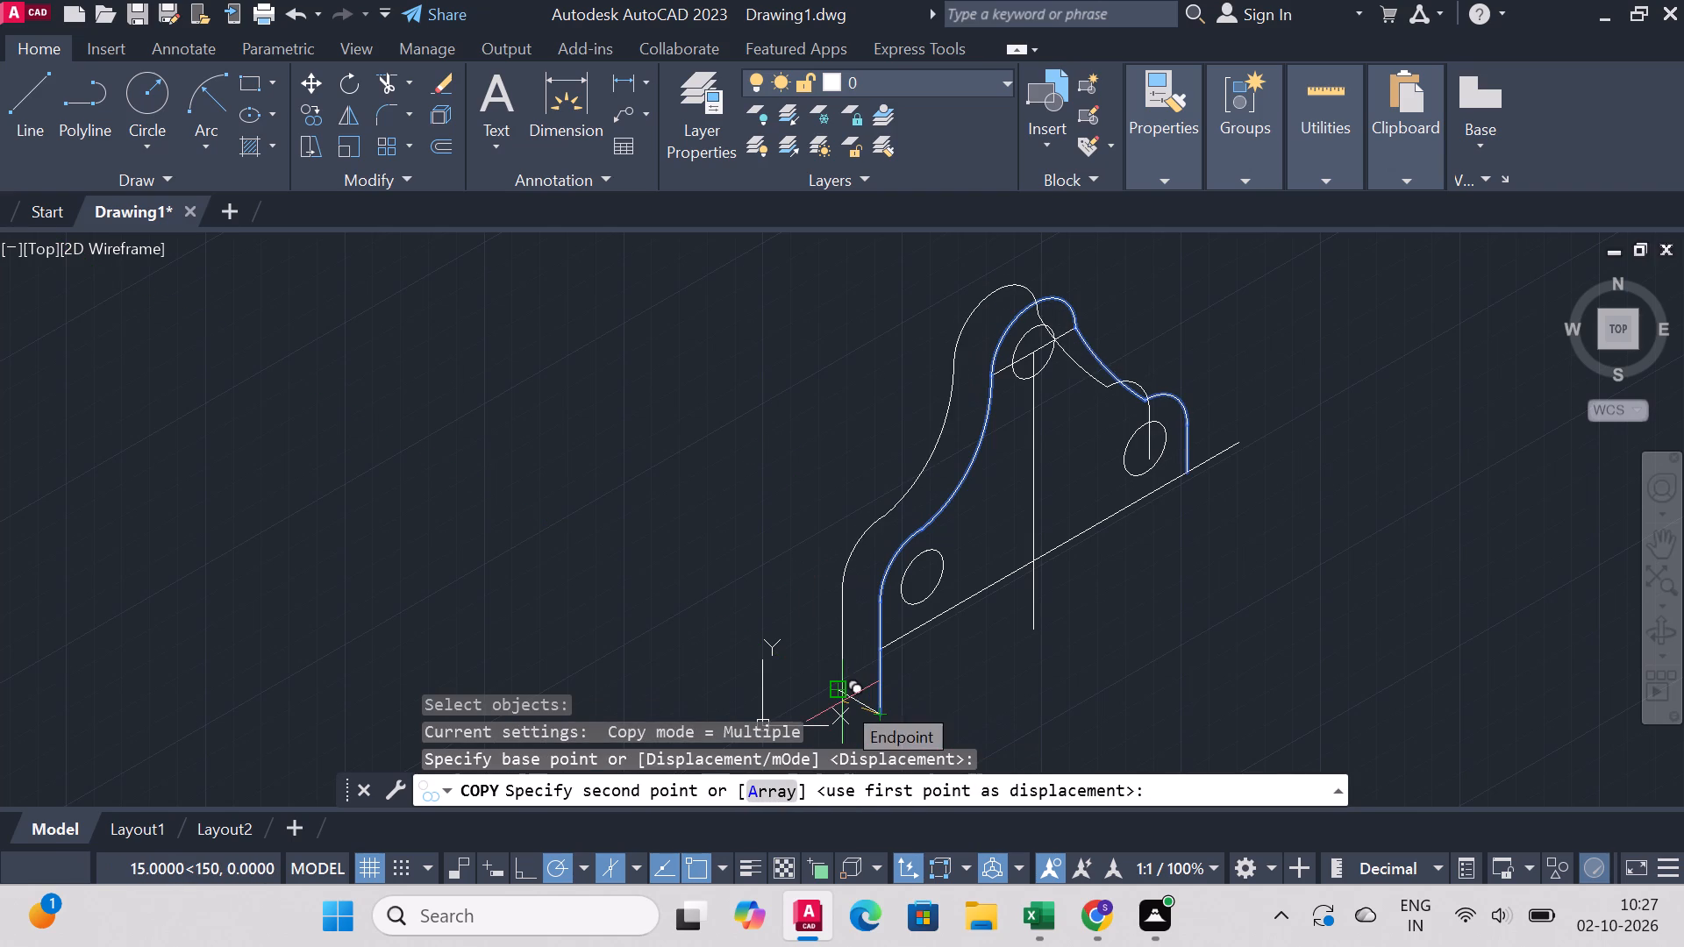
{"action": "left_click", "coordinate": [842, 701]}
{"action": "right_click", "coordinate": [842, 701]}
{"action": "left_click", "coordinate": [925, 342]}
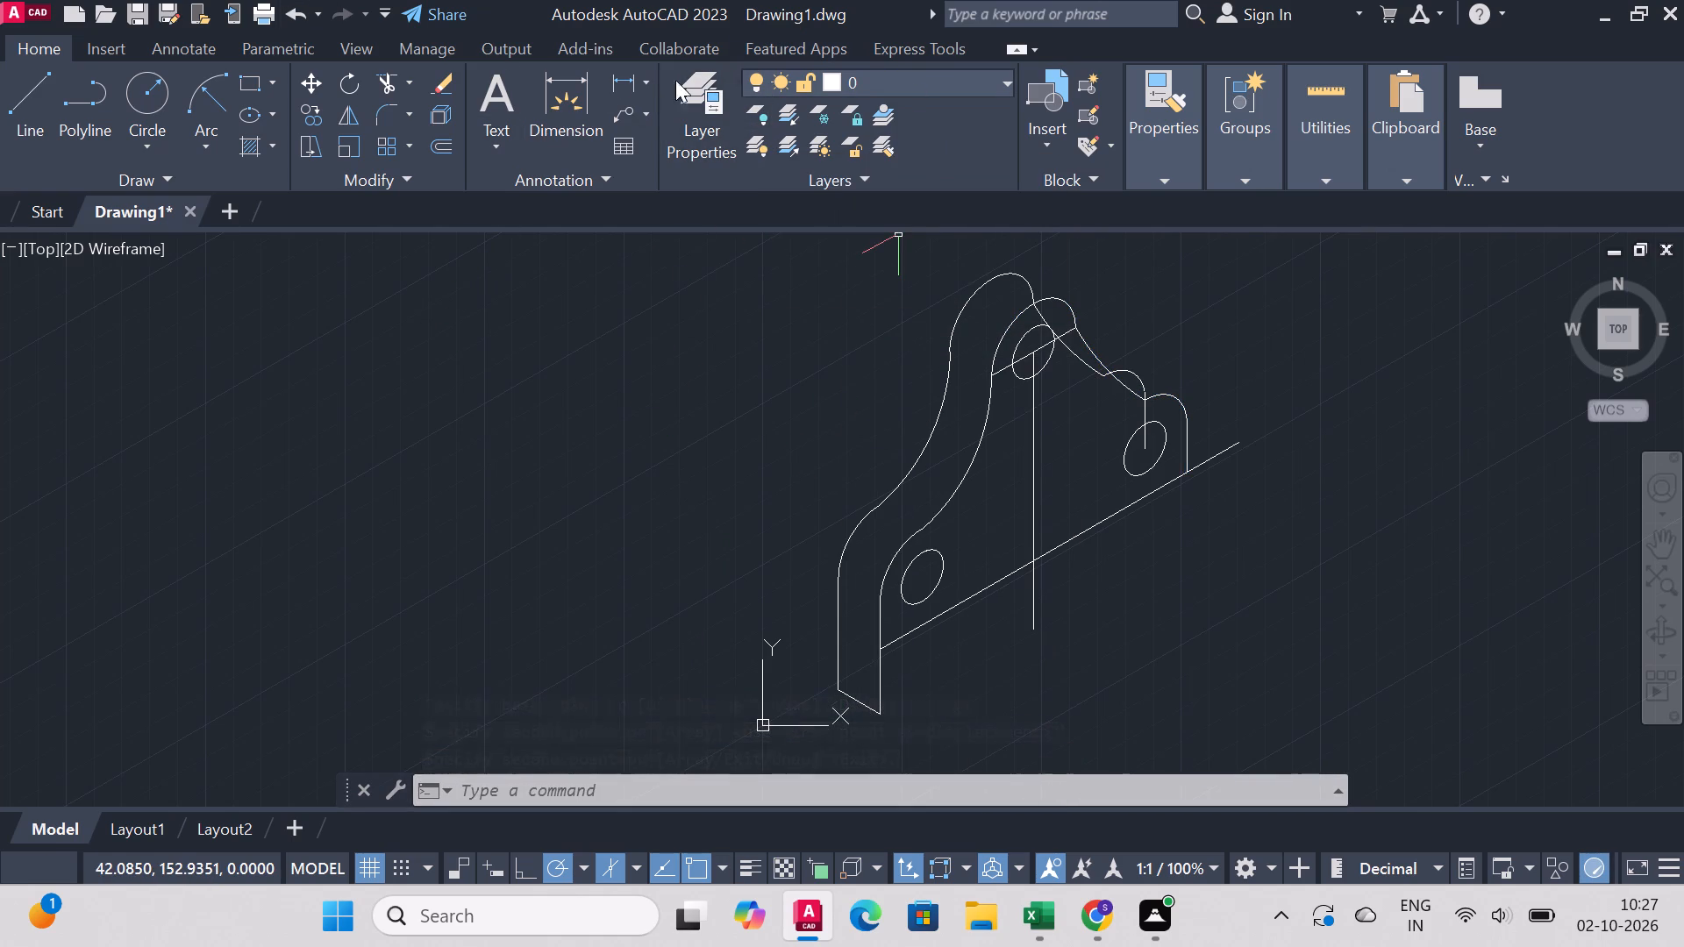
Trim away the copied arc running behind the front plate and the slanted line across the topmost hole.
{"action": "left_click", "coordinate": [401, 85]}
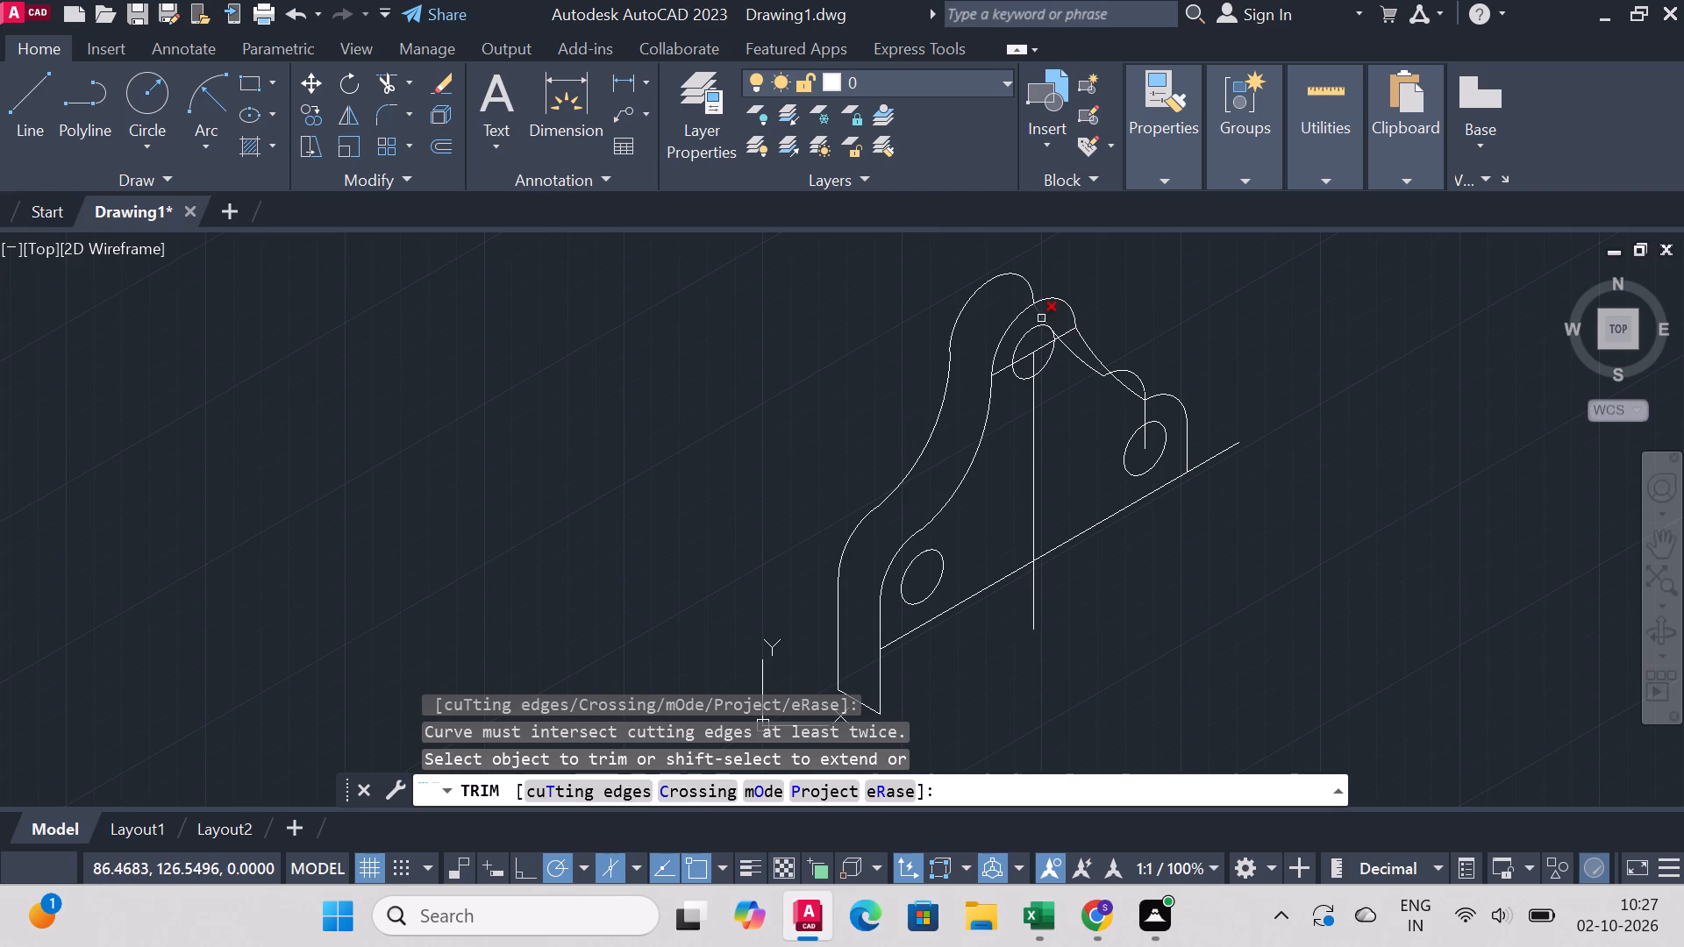
{"action": "left_click", "coordinate": [1041, 317]}
{"action": "left_click", "coordinate": [1086, 361]}
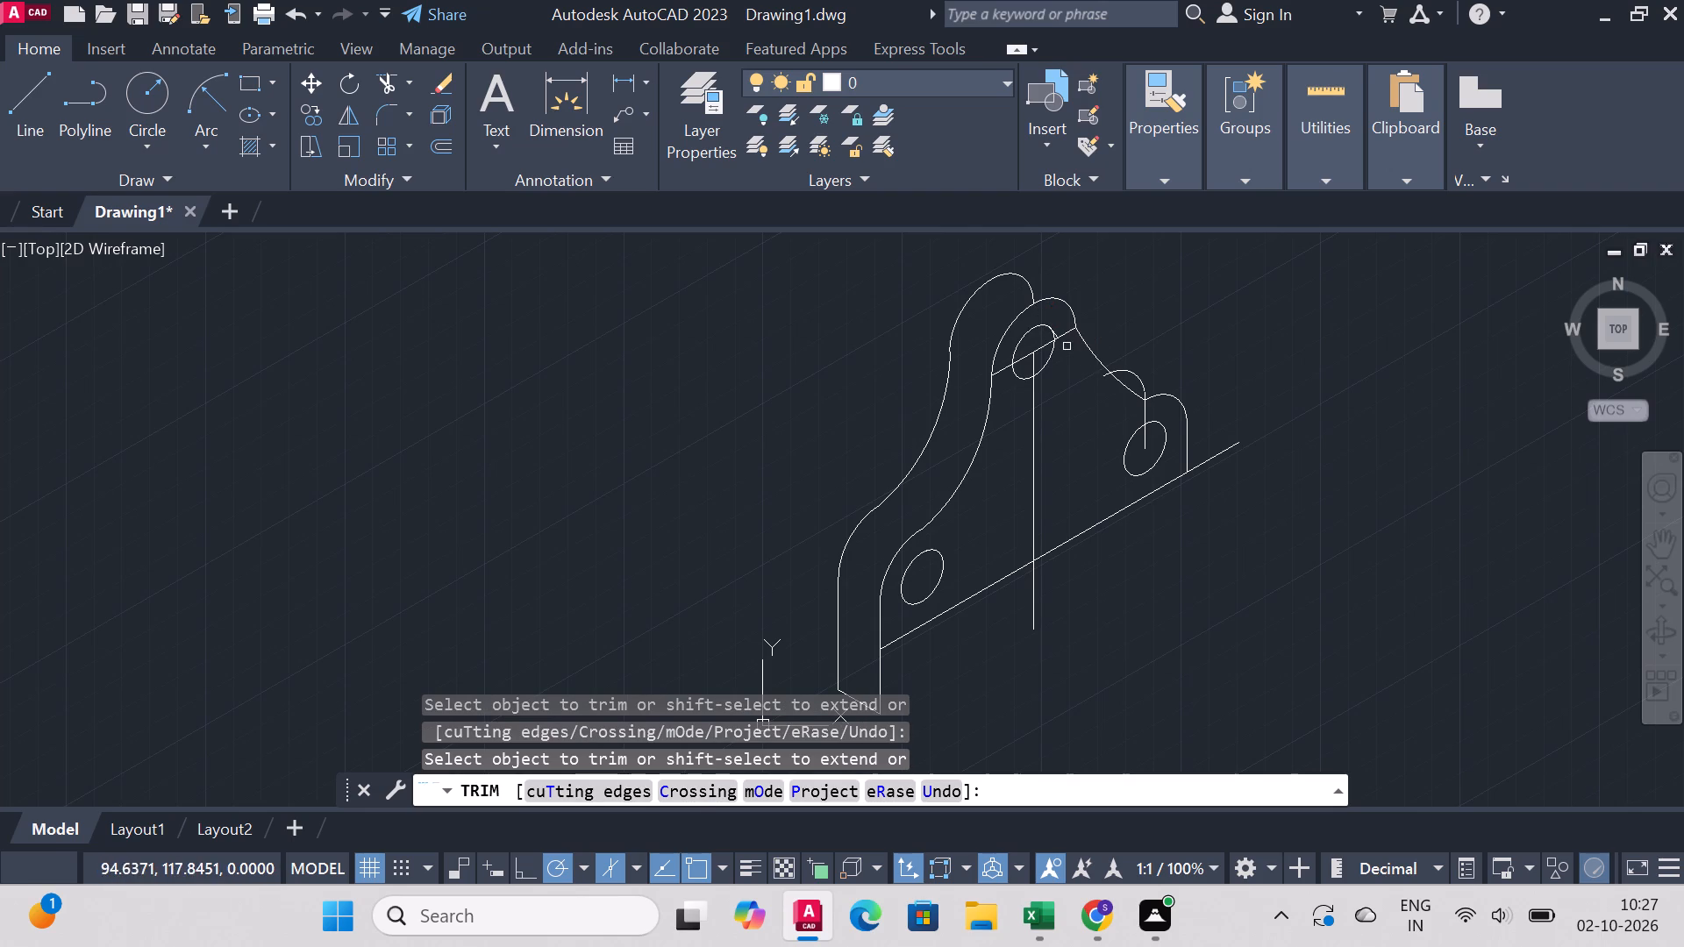
{"action": "left_click", "coordinate": [1065, 336]}
{"action": "left_click", "coordinate": [1042, 350]}
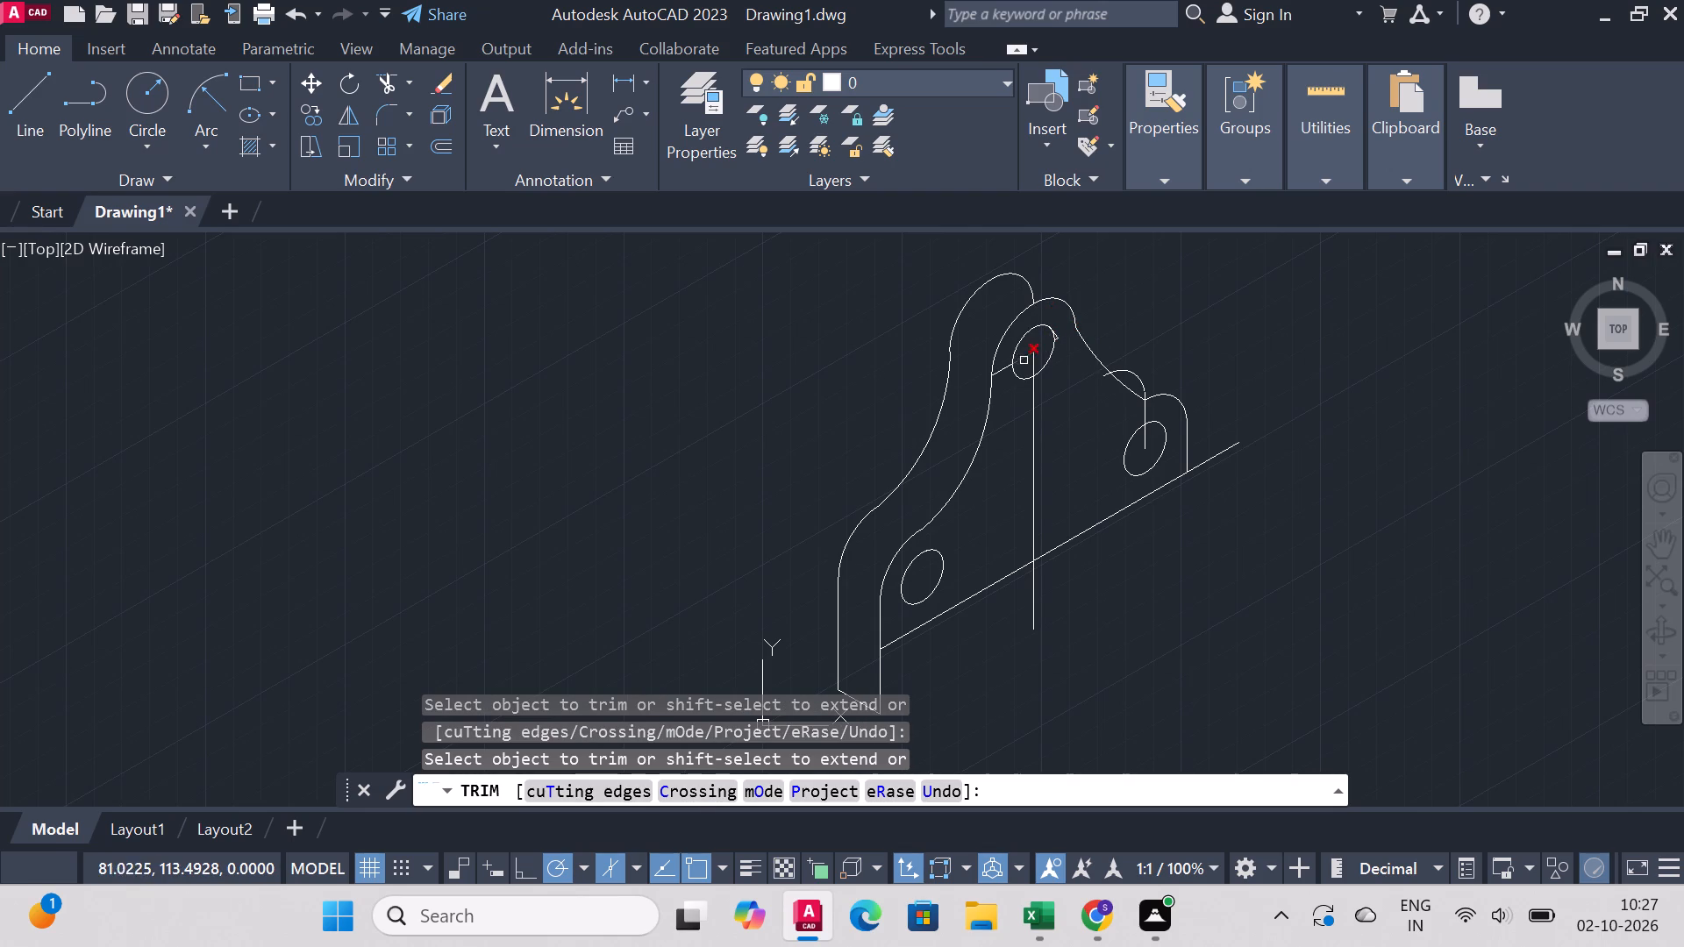
{"action": "left_click", "coordinate": [1025, 360]}
{"action": "left_click", "coordinate": [1003, 368]}
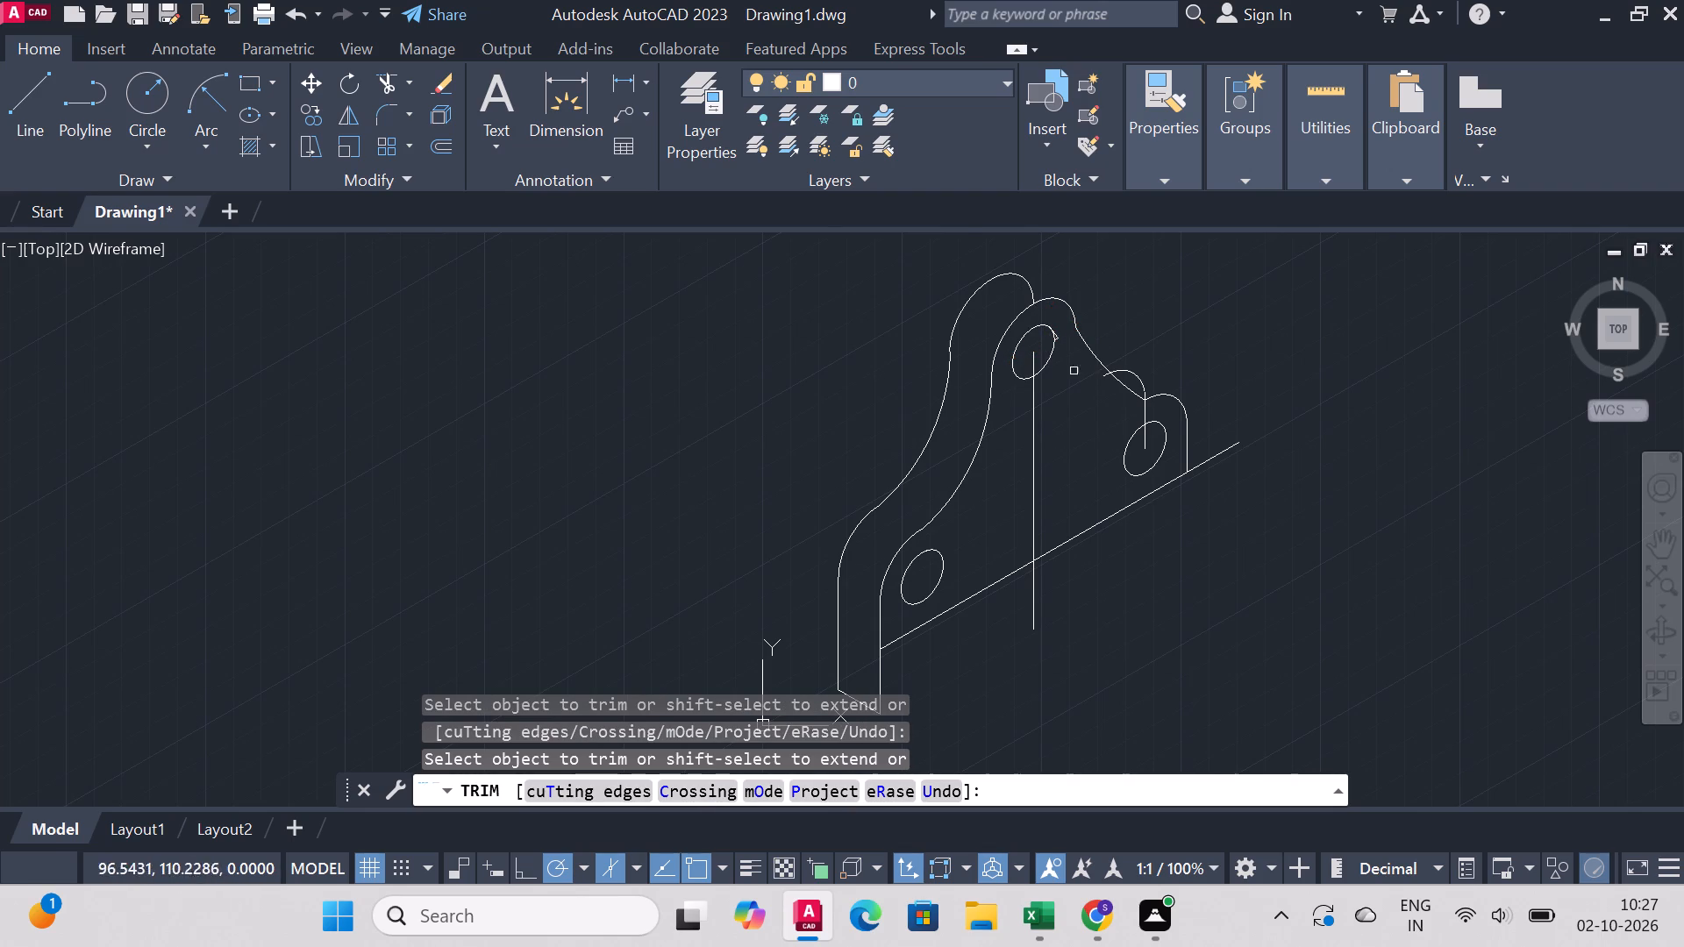
Trim off the small leftover stub of the copied arc beside the topmost hole.
{"action": "scroll", "coordinate": [1055, 345], "scroll_direction": "up", "scroll_amount": 2}
{"action": "left_click", "coordinate": [1057, 326]}
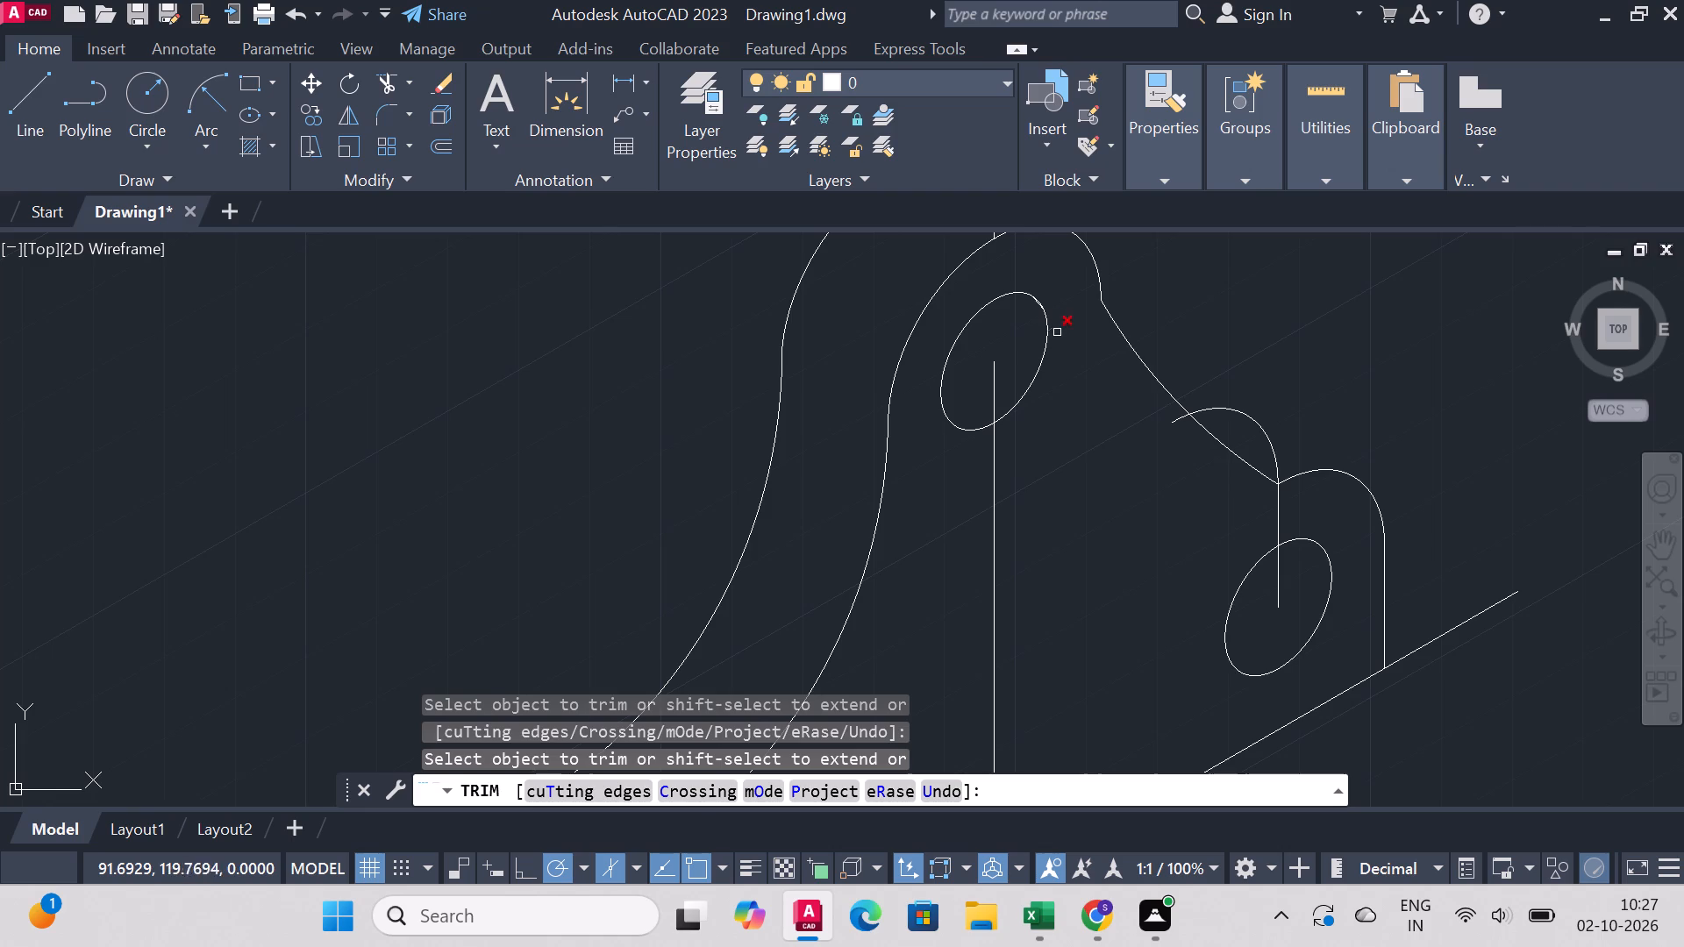
{"action": "left_click", "coordinate": [1057, 331]}
{"action": "scroll", "coordinate": [1043, 305], "scroll_direction": "up", "scroll_amount": 2}
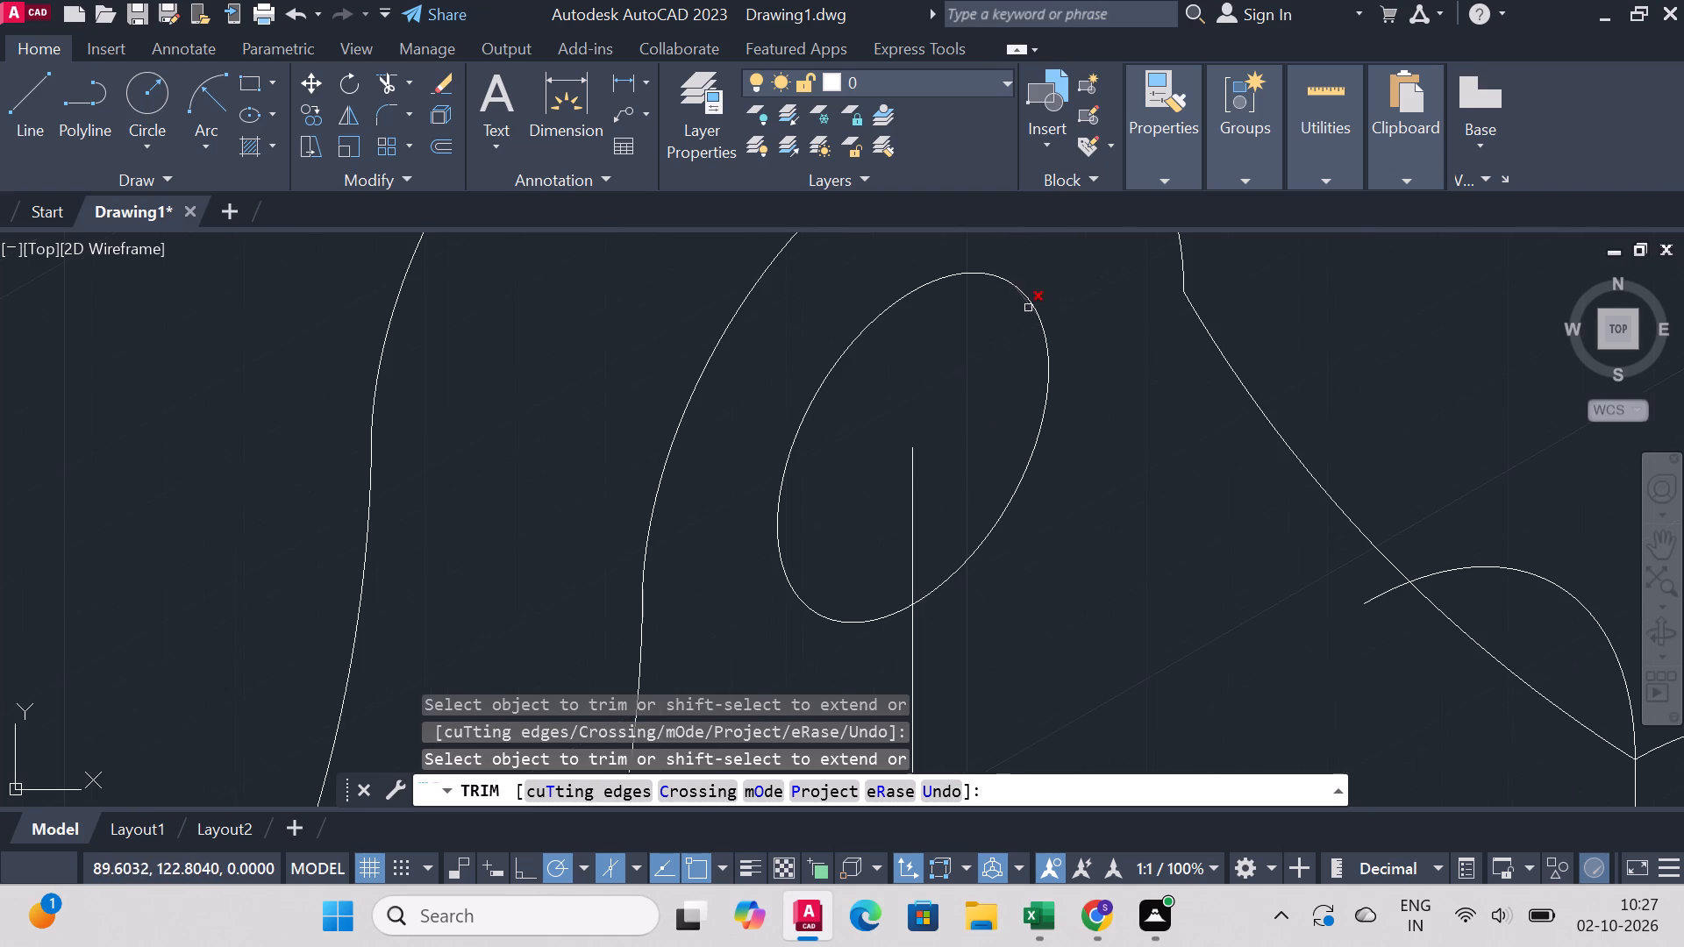
{"action": "left_click", "coordinate": [1028, 307]}
{"action": "scroll", "coordinate": [1092, 331], "scroll_direction": "down", "scroll_amount": 2}
{"action": "scroll", "coordinate": [1061, 429], "scroll_direction": "down", "scroll_amount": 2}
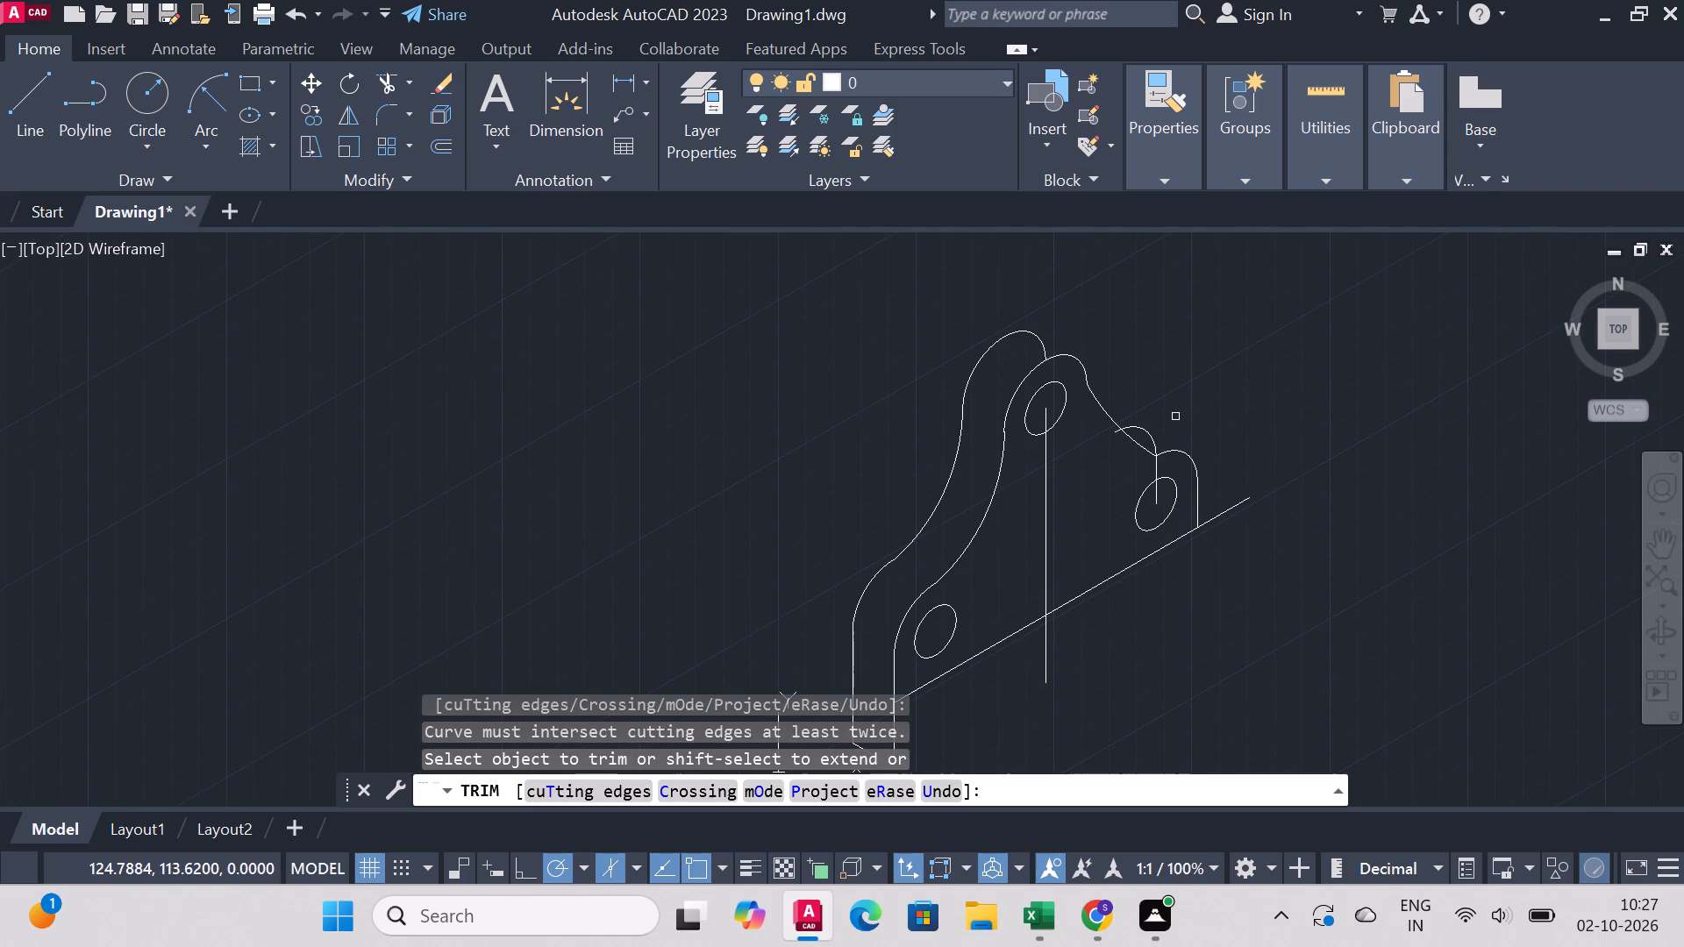
Trim away the copied vertical line through the right-hand hole and the rest of the copied rounded lobe above it.
{"action": "left_click", "coordinate": [1157, 470]}
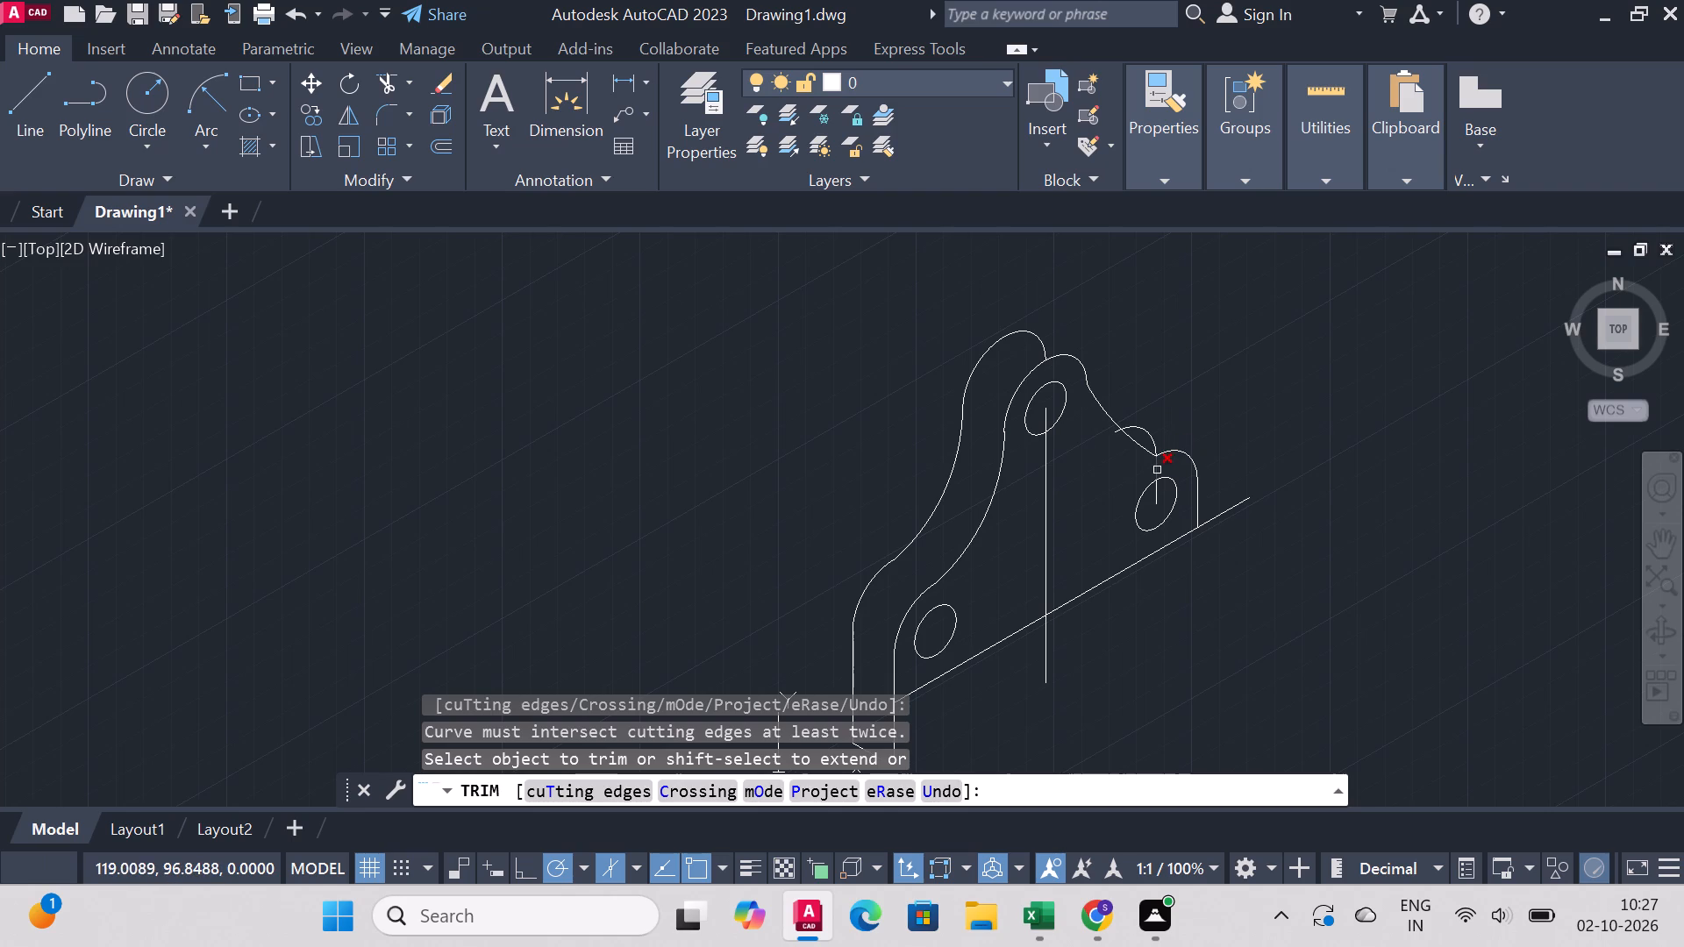
{"action": "left_click", "coordinate": [1157, 496]}
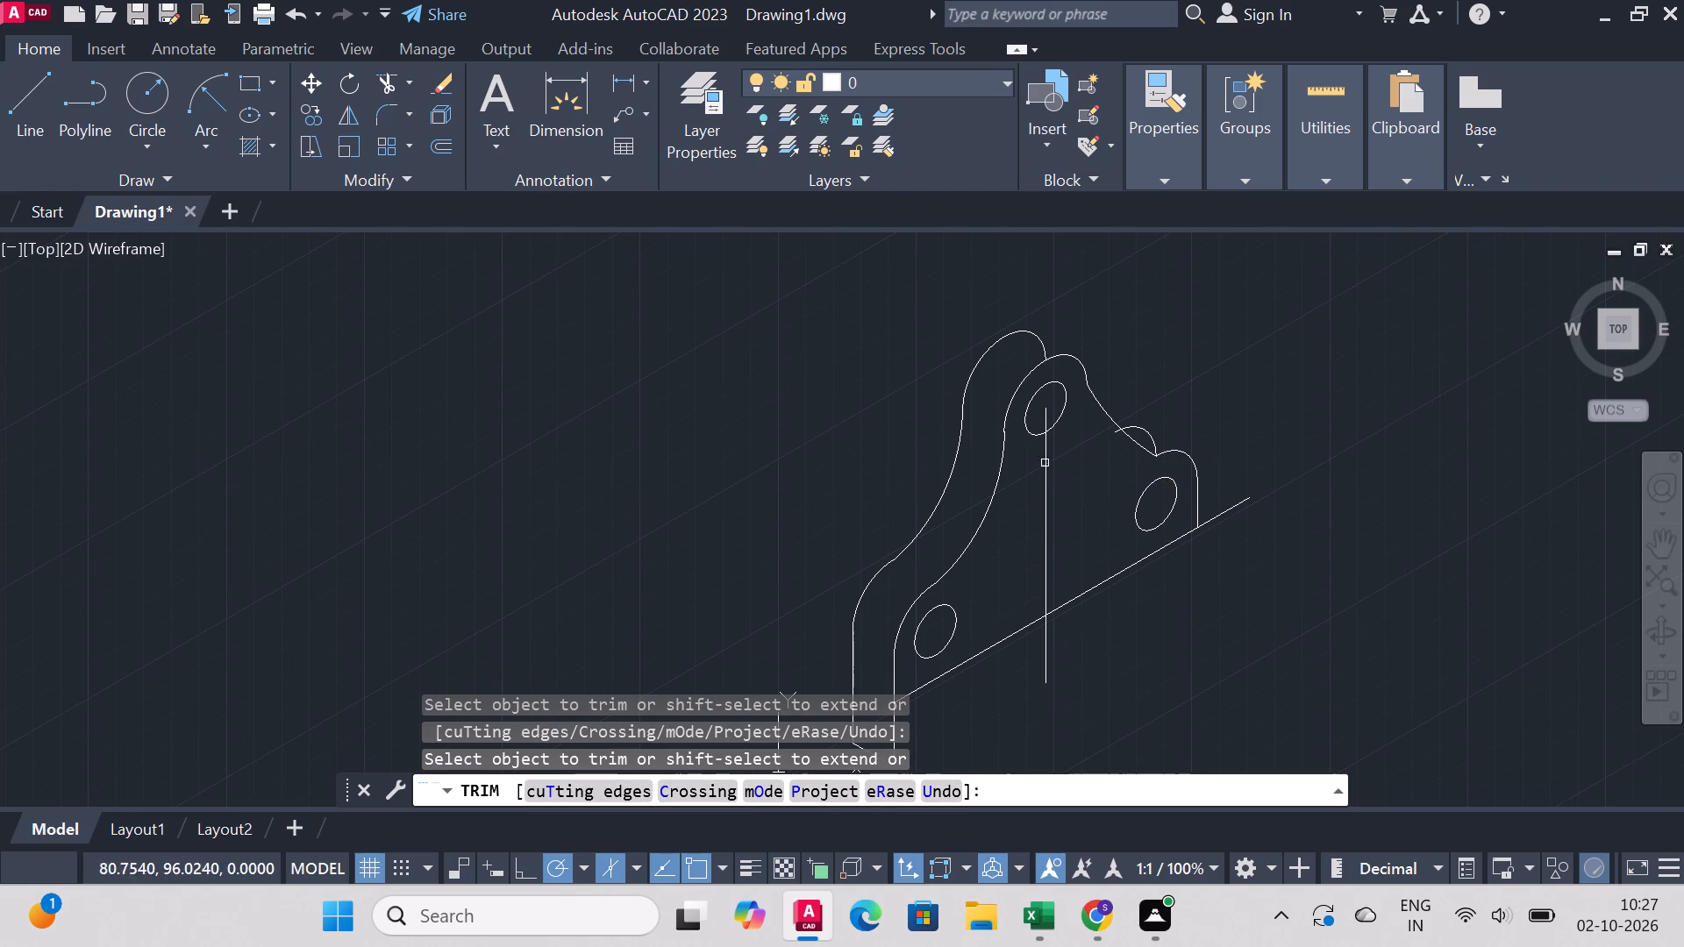
{"action": "scroll", "coordinate": [1114, 428], "scroll_direction": "up", "scroll_amount": 3}
{"action": "left_click", "coordinate": [1120, 442]}
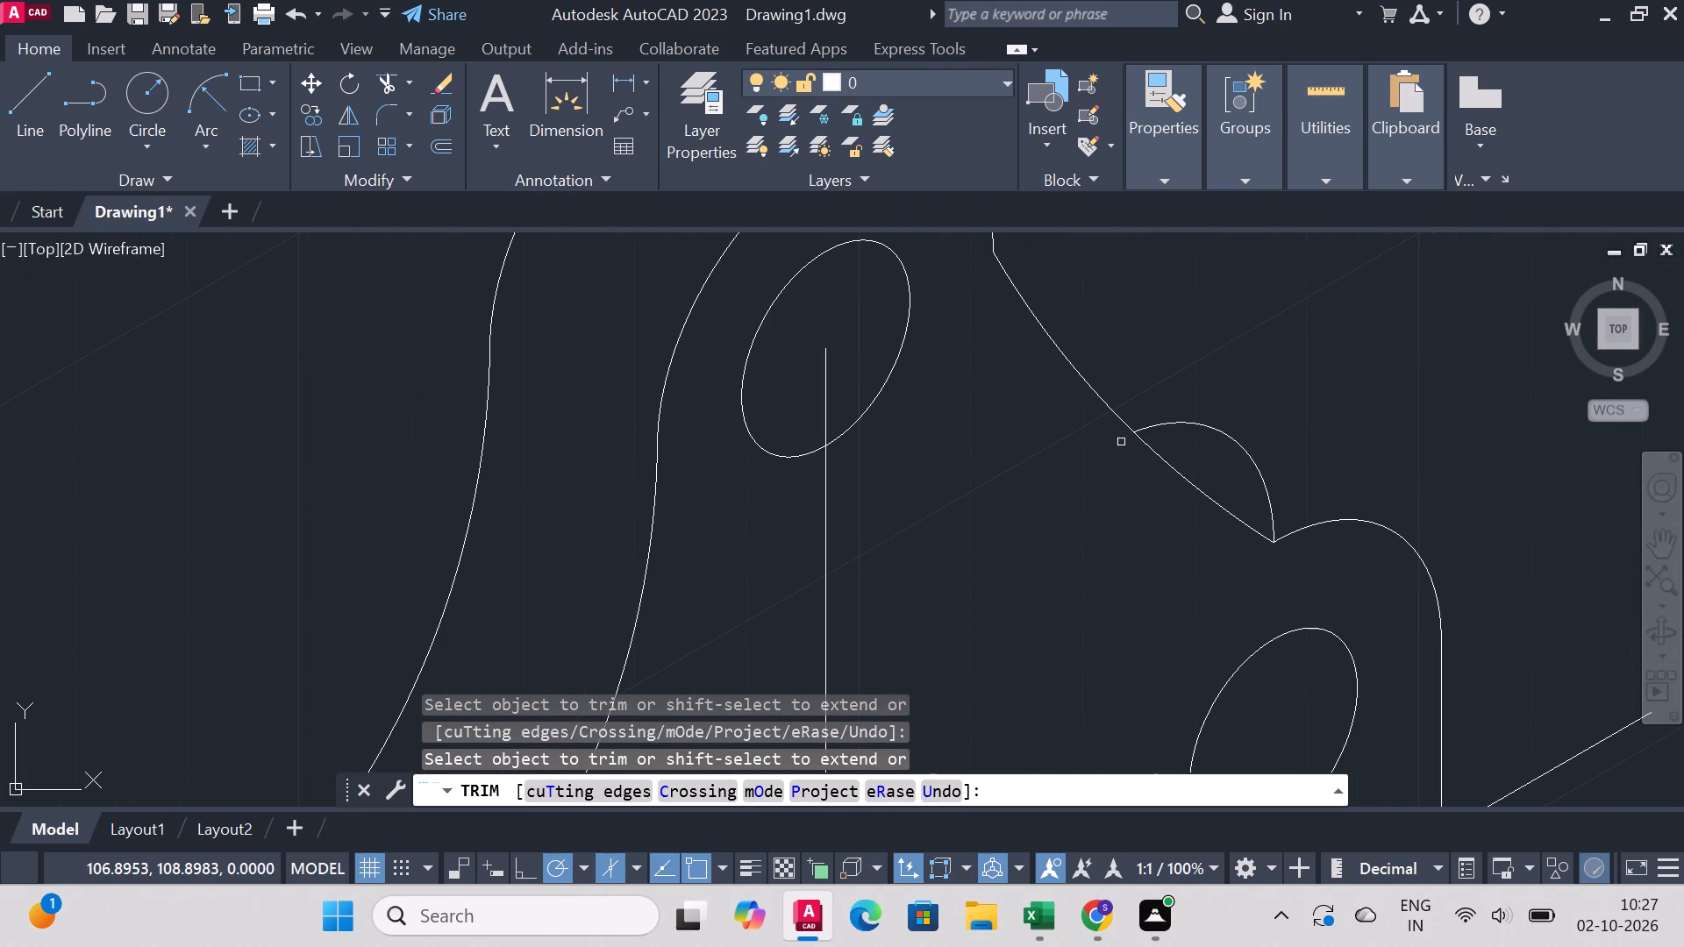
{"action": "scroll", "coordinate": [1224, 506], "scroll_direction": "down", "scroll_amount": 3}
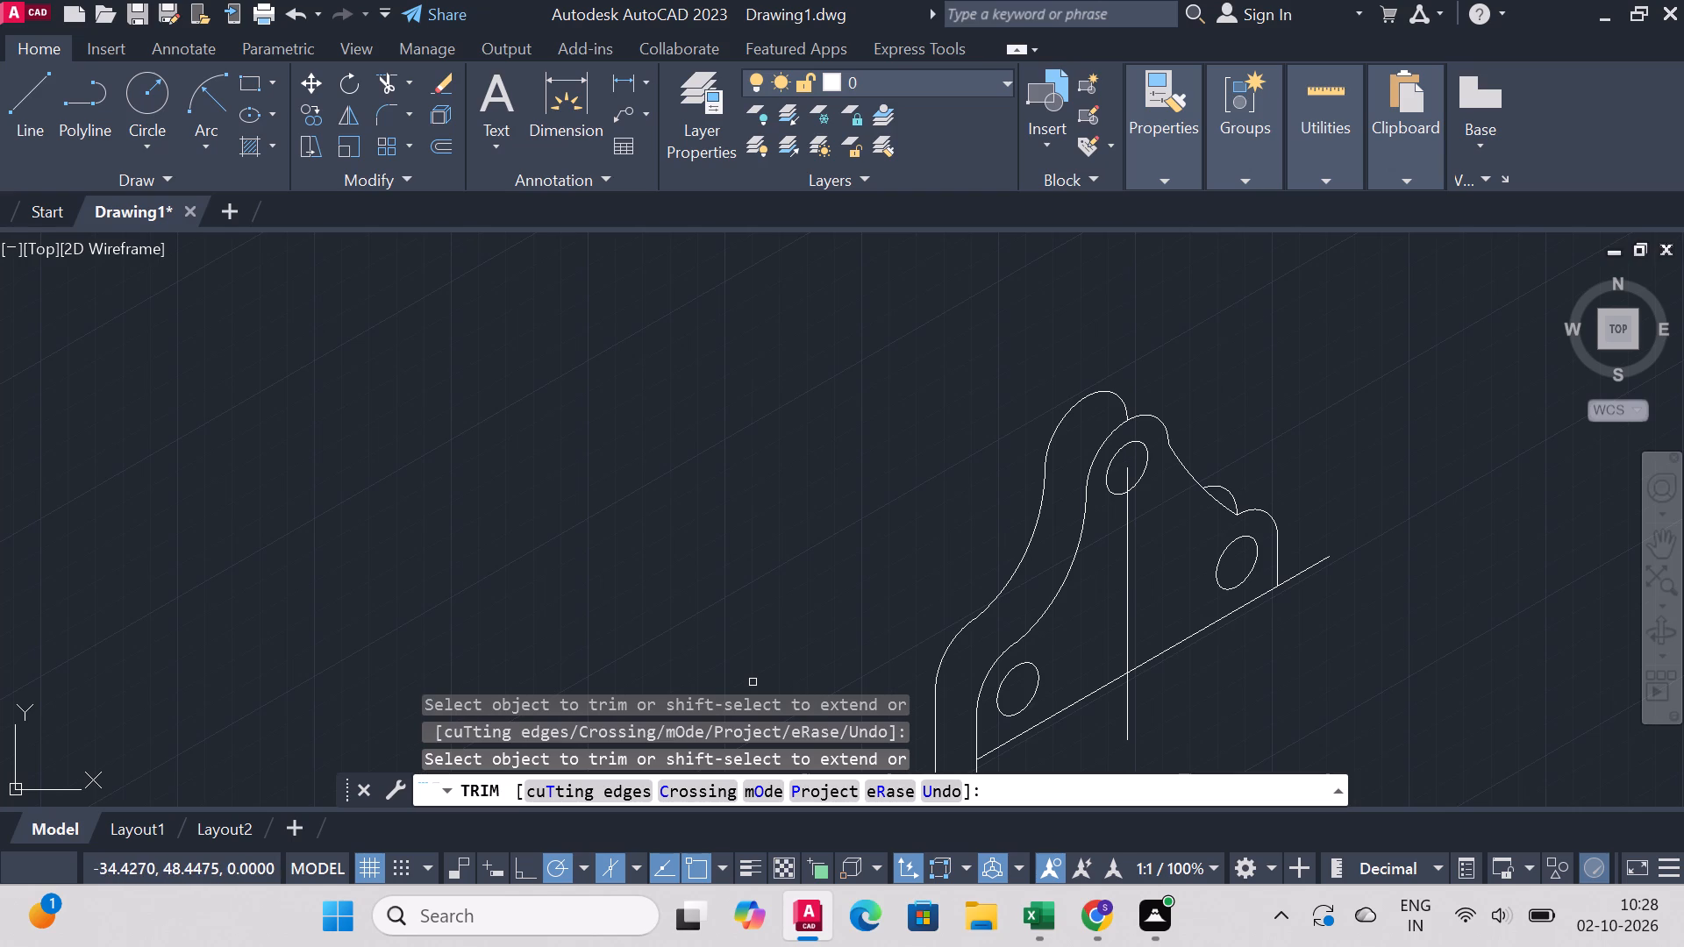
{"action": "scroll", "coordinate": [1067, 562], "scroll_direction": "down", "scroll_amount": 2}
{"action": "scroll", "coordinate": [1067, 576], "scroll_direction": "up", "scroll_amount": 2}
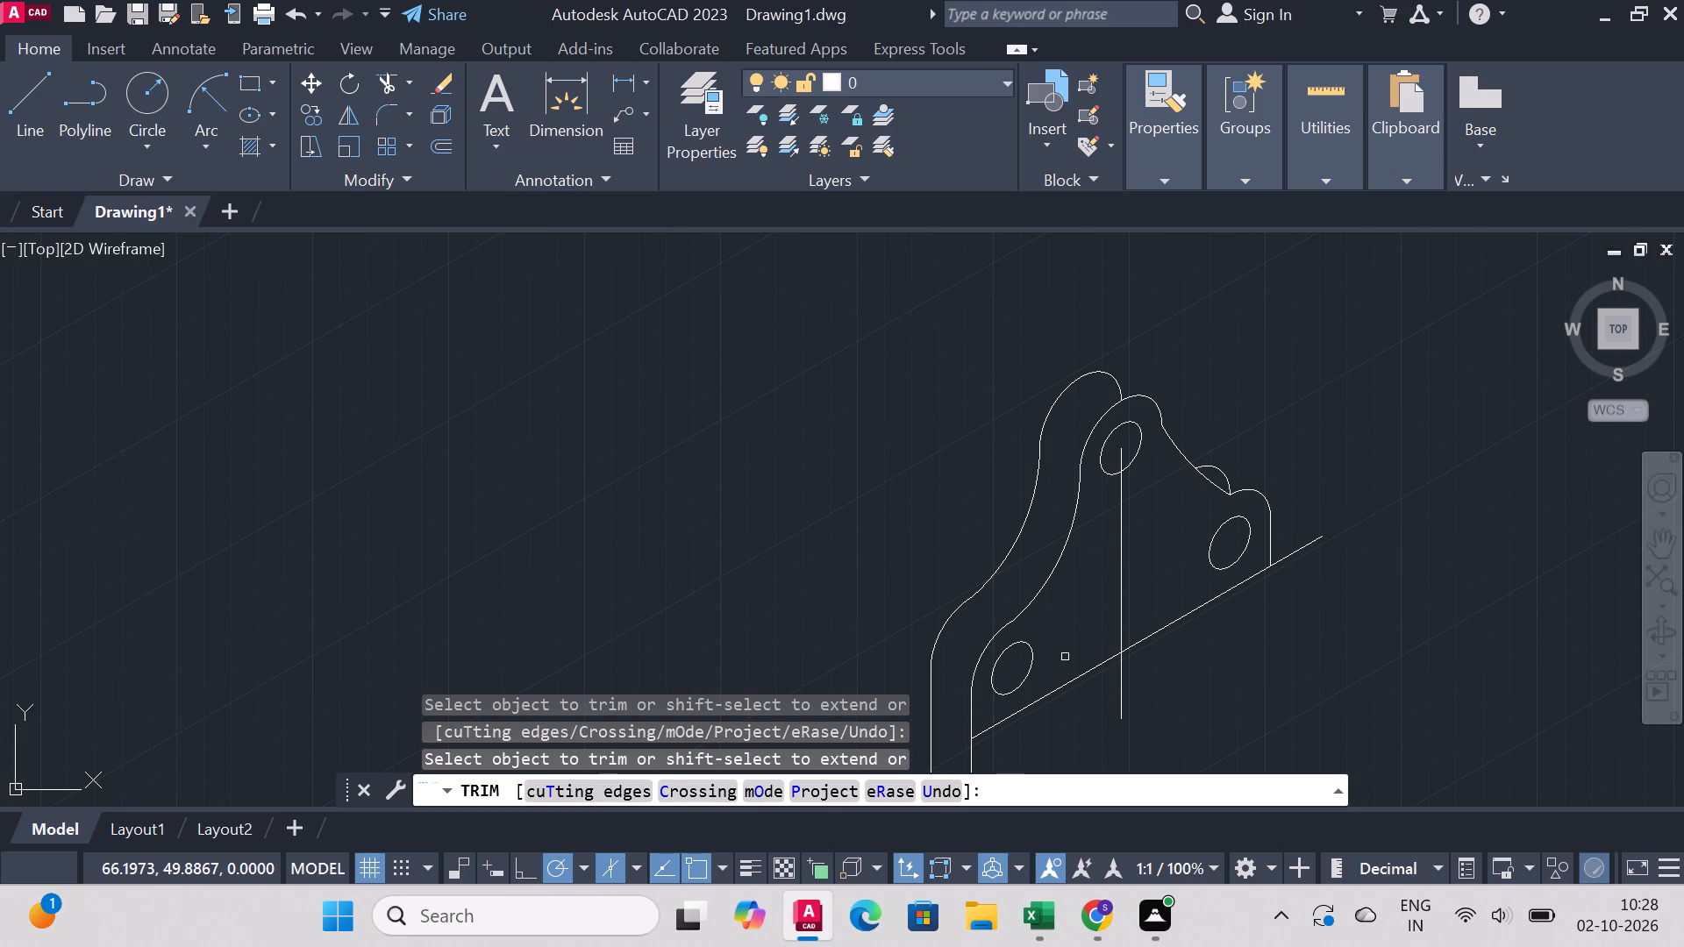
{"action": "left_click", "coordinate": [1218, 466]}
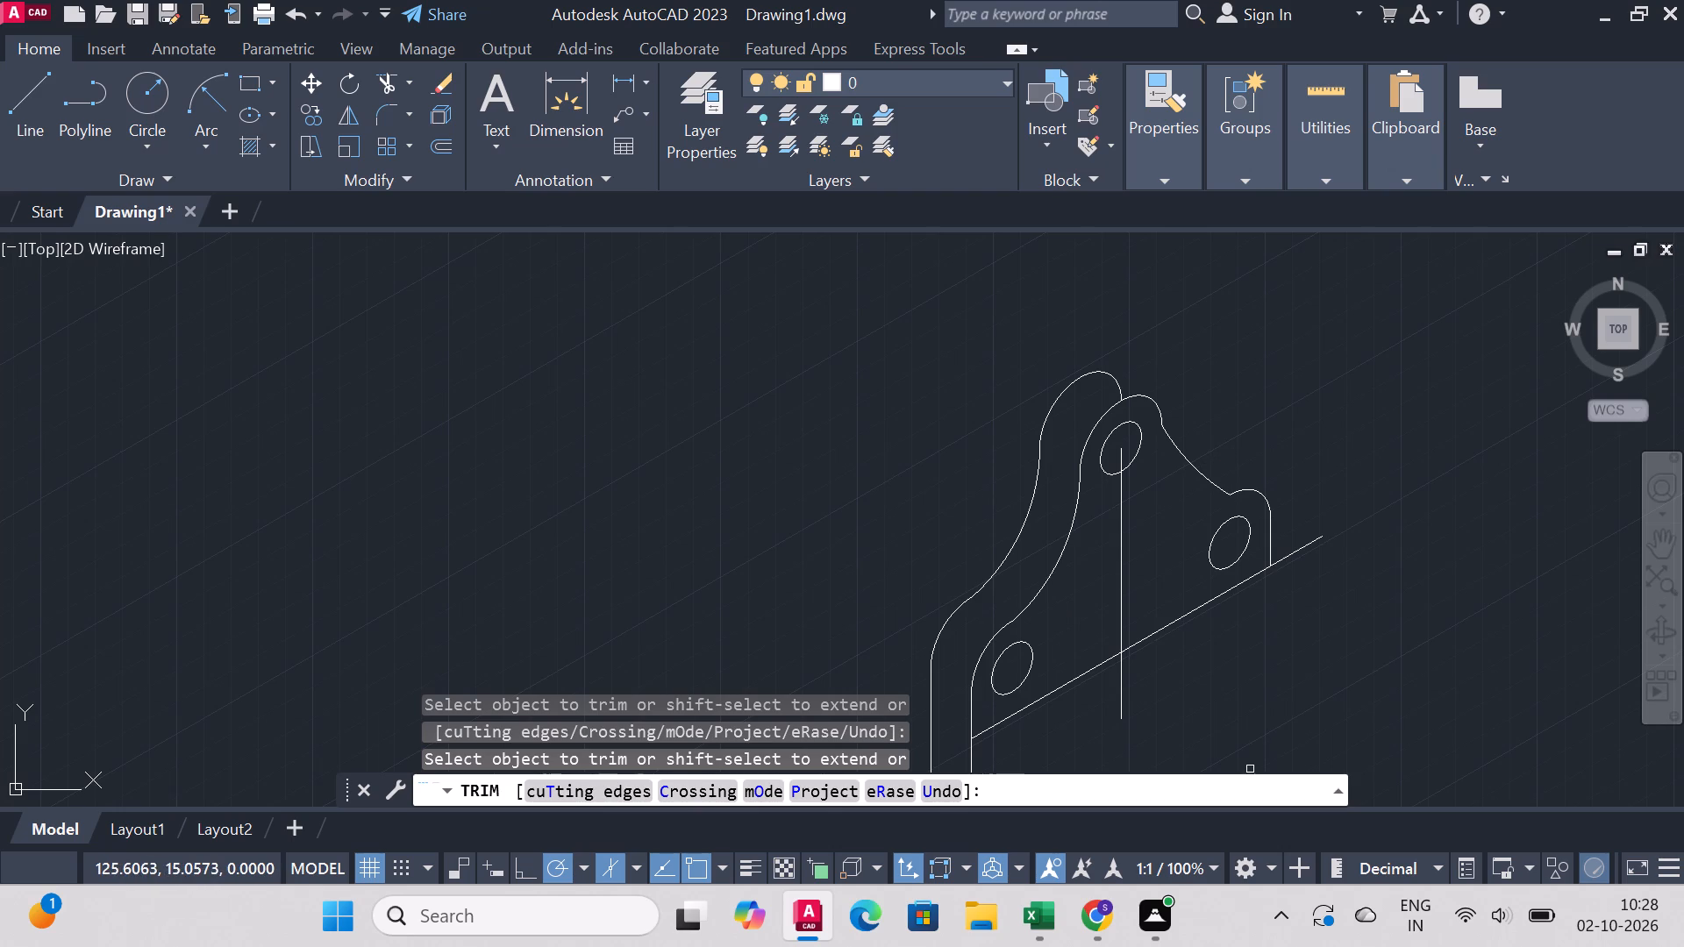
Trim the base line's overshoot beyond the plate's right corner and remove all of the long vertical centre line.
{"action": "scroll", "coordinate": [1239, 648], "scroll_direction": "down", "scroll_amount": 1}
{"action": "scroll", "coordinate": [1220, 697], "scroll_direction": "up", "scroll_amount": 1}
{"action": "scroll", "coordinate": [1181, 654], "scroll_direction": "down", "scroll_amount": 2}
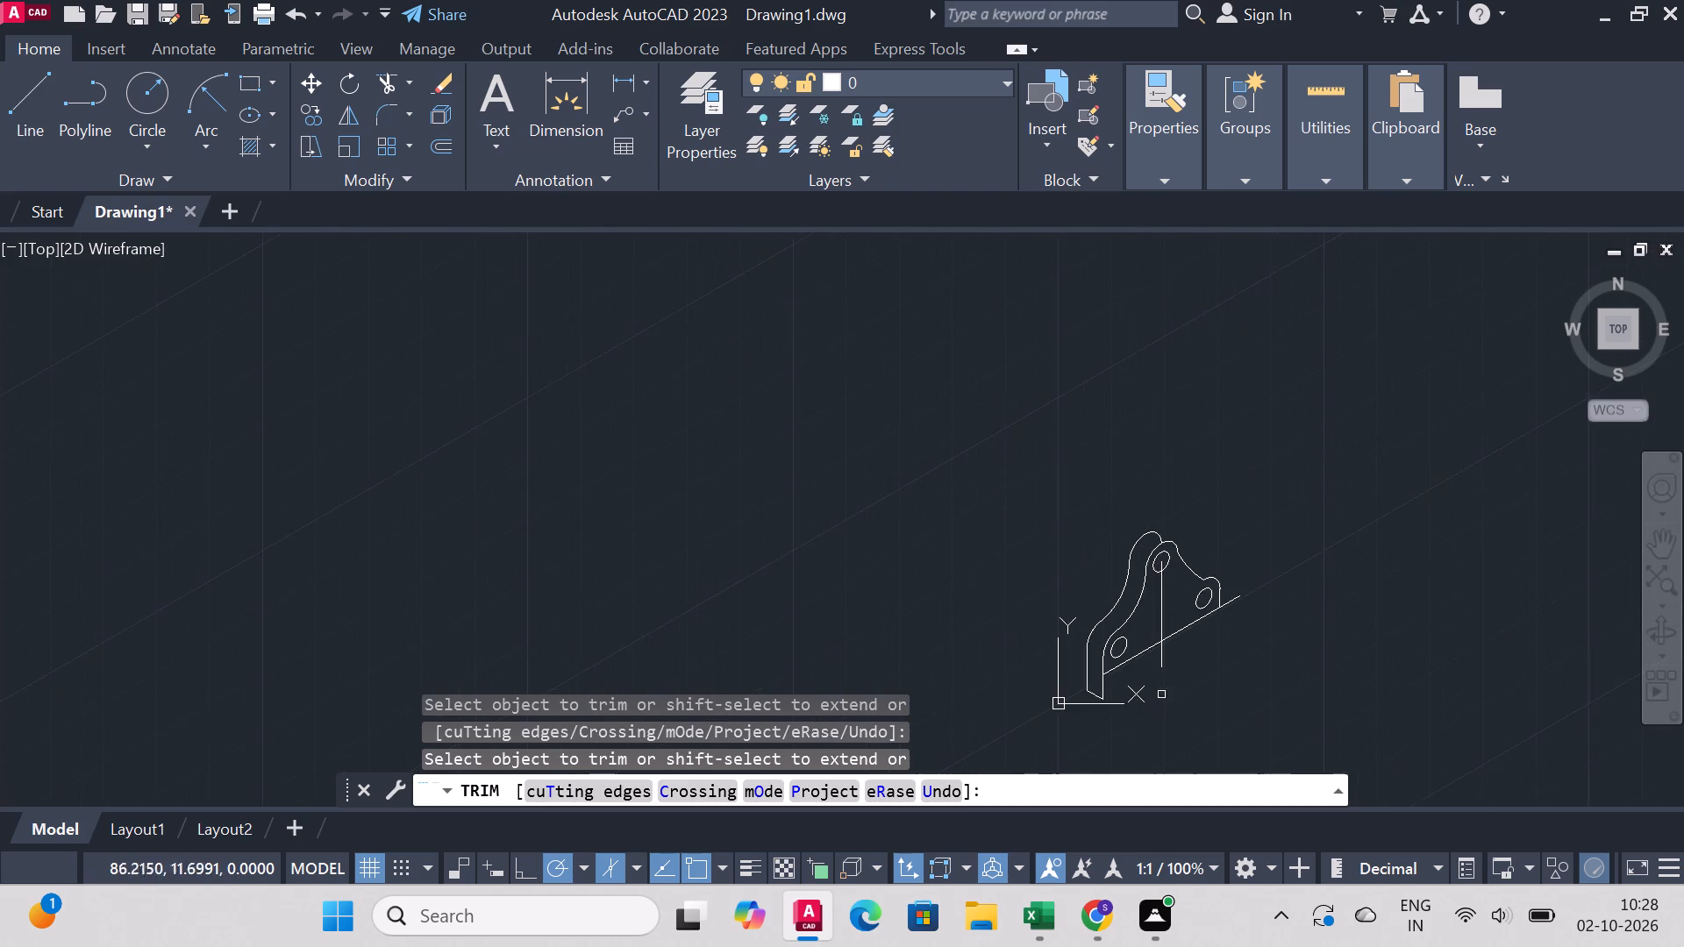
{"action": "scroll", "coordinate": [1159, 707], "scroll_direction": "up", "scroll_amount": 1}
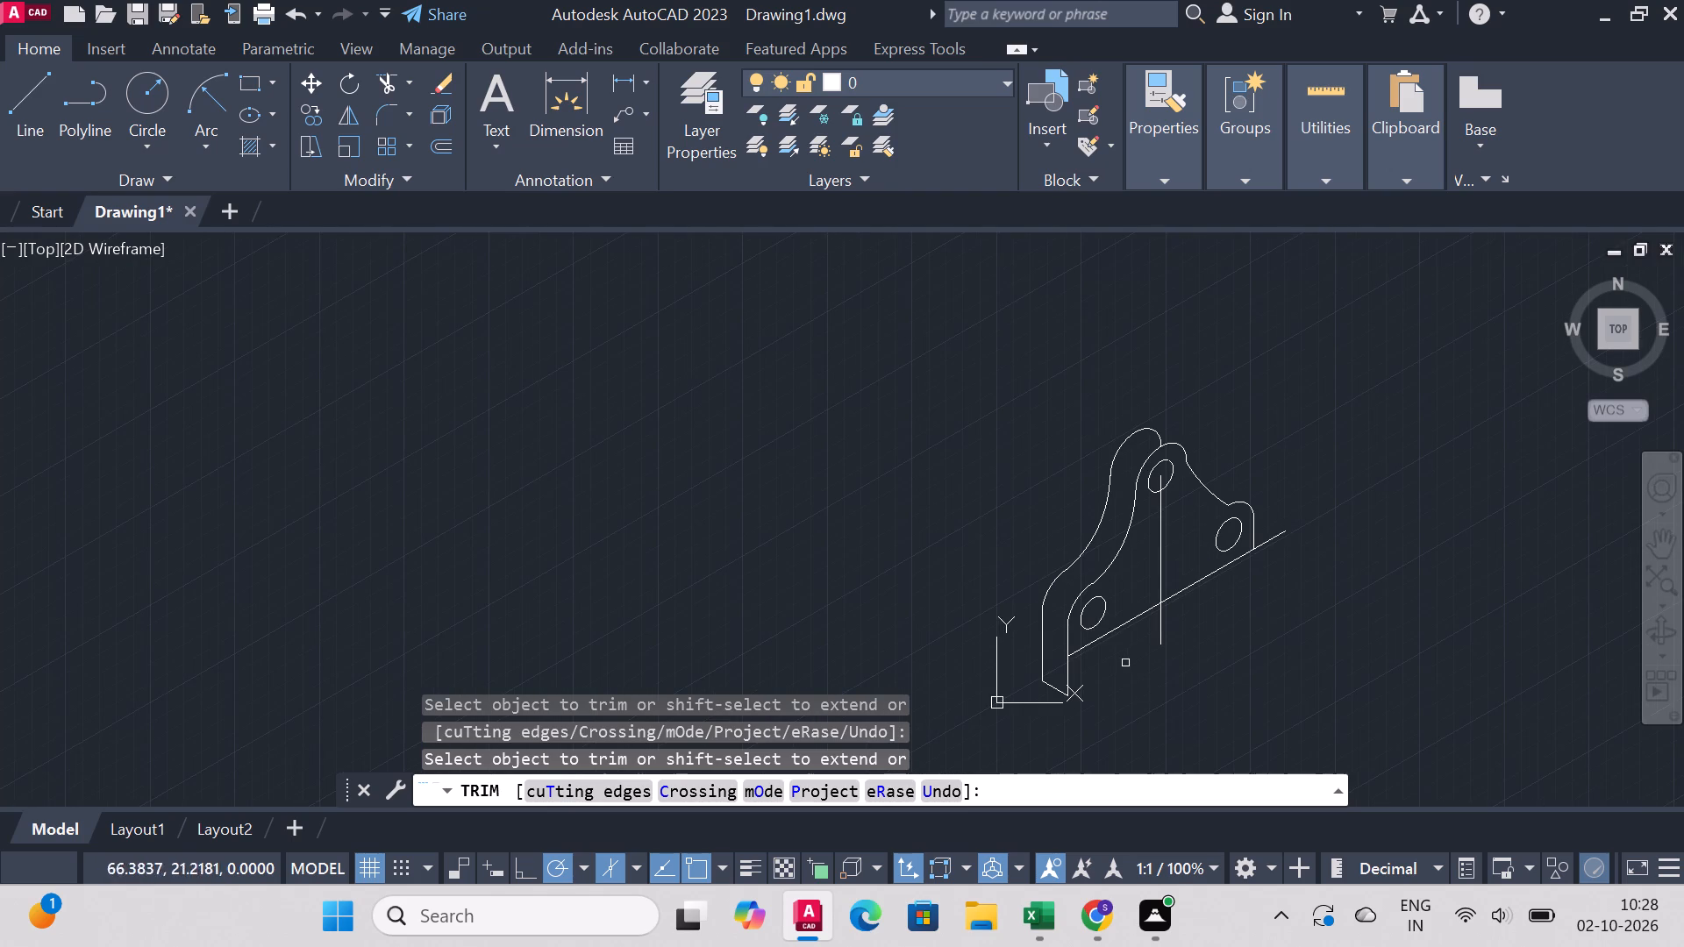
{"action": "left_click", "coordinate": [1160, 633]}
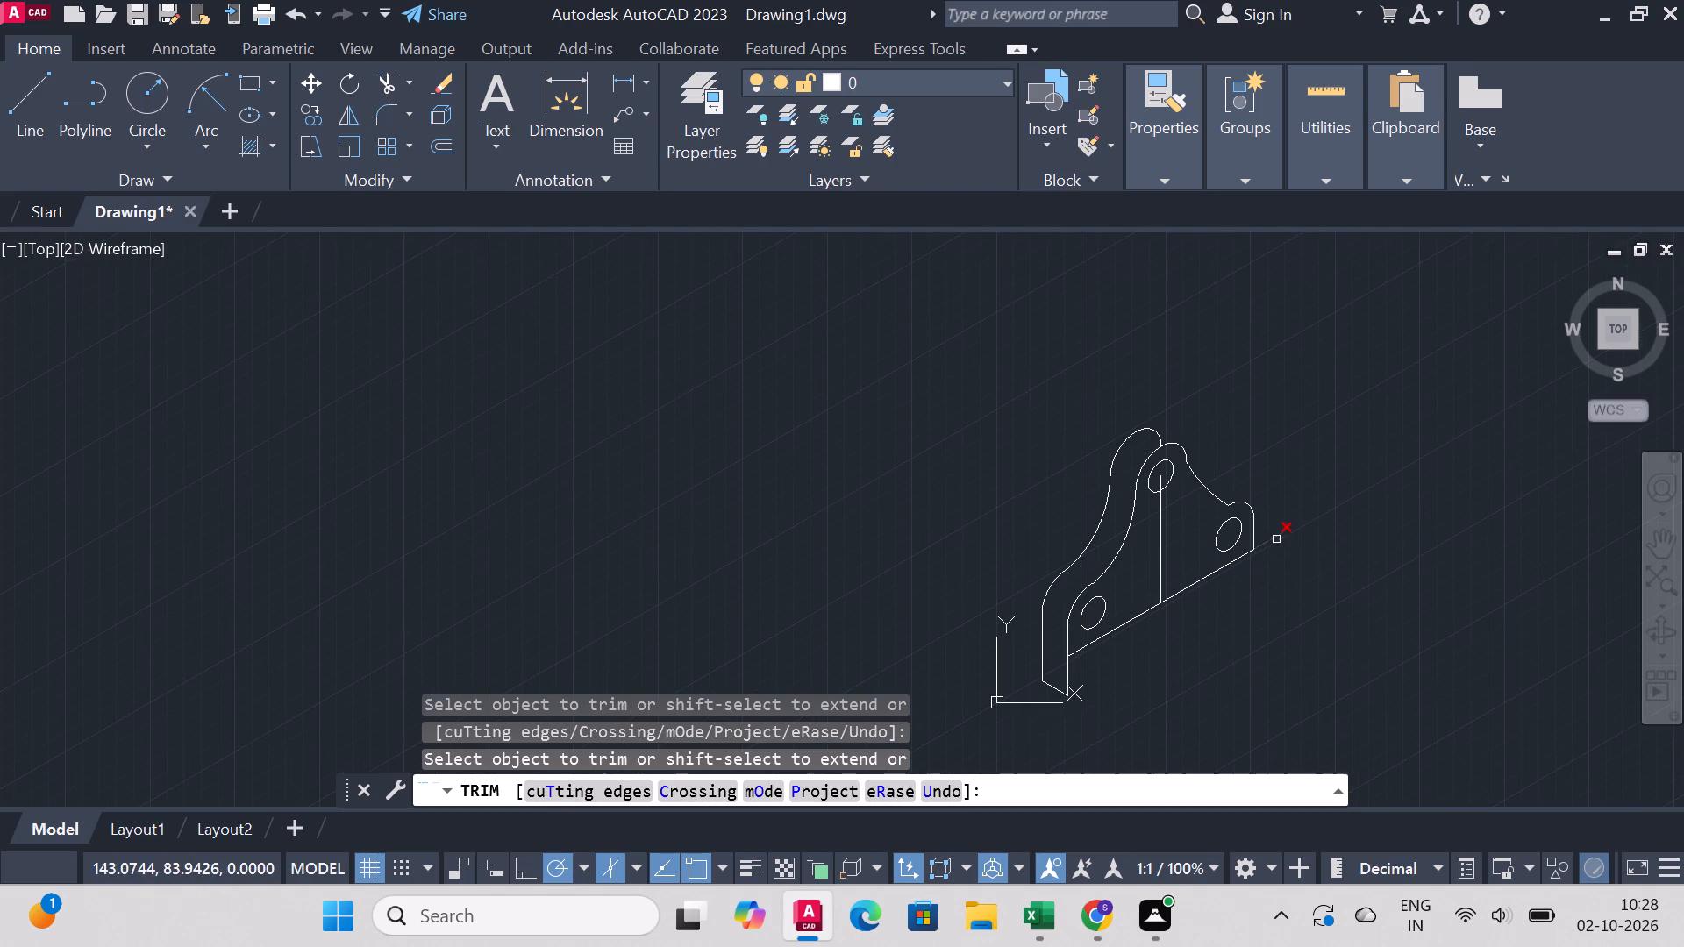
{"action": "left_click", "coordinate": [1268, 541]}
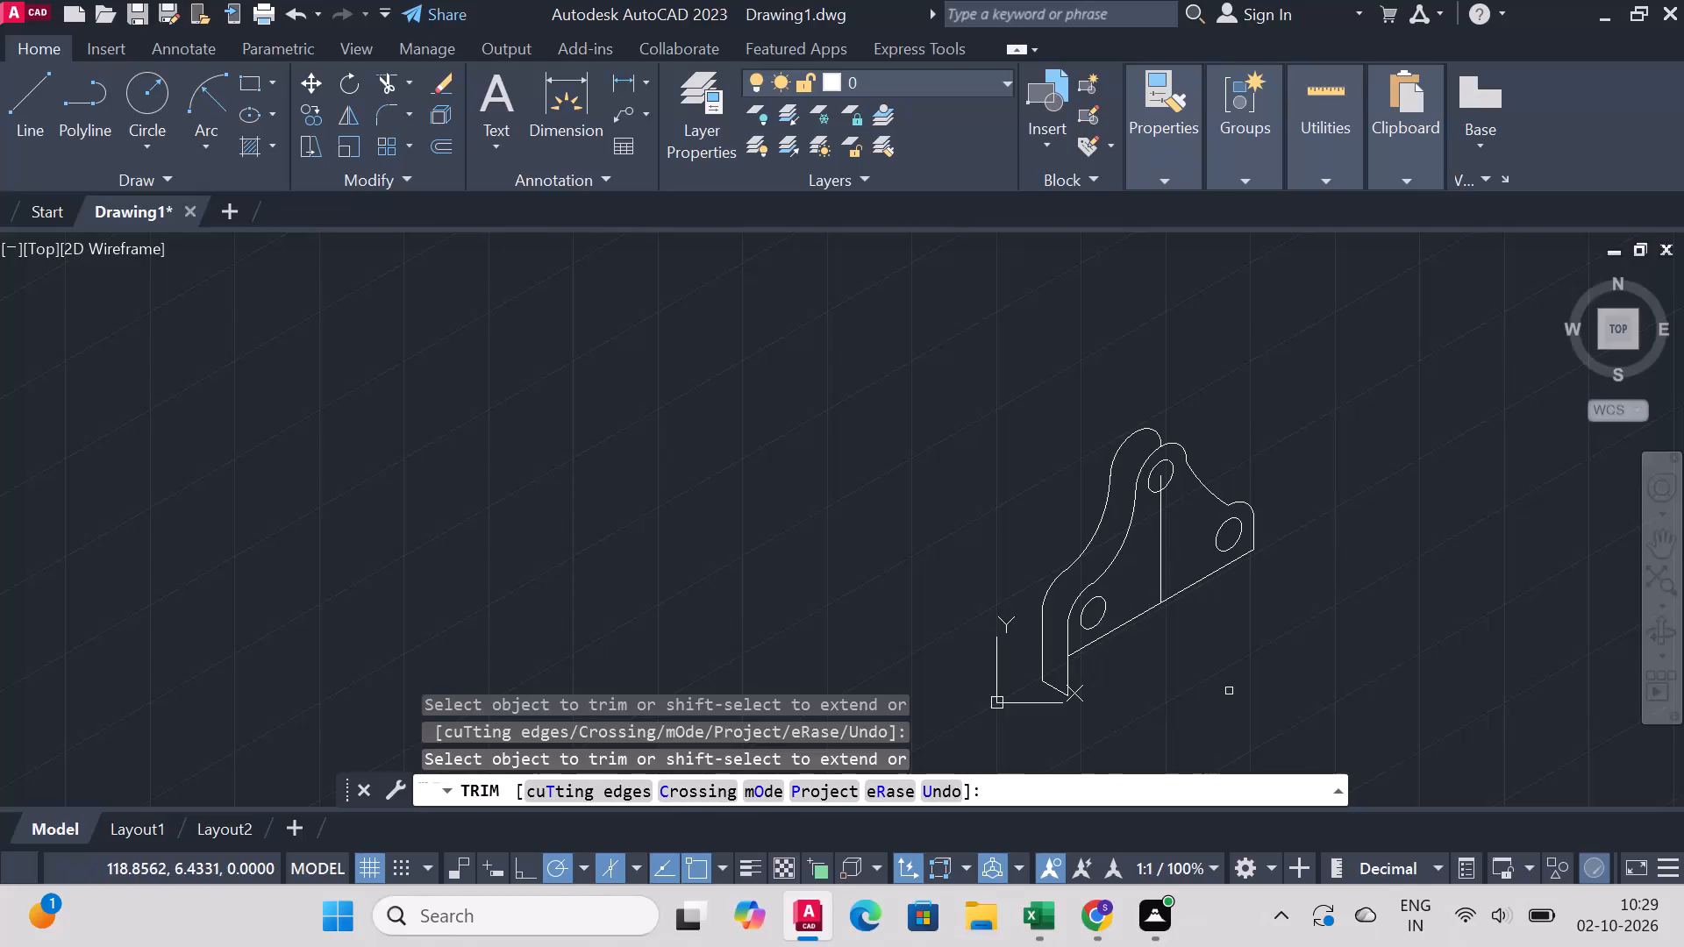
{"action": "left_click", "coordinate": [1160, 541]}
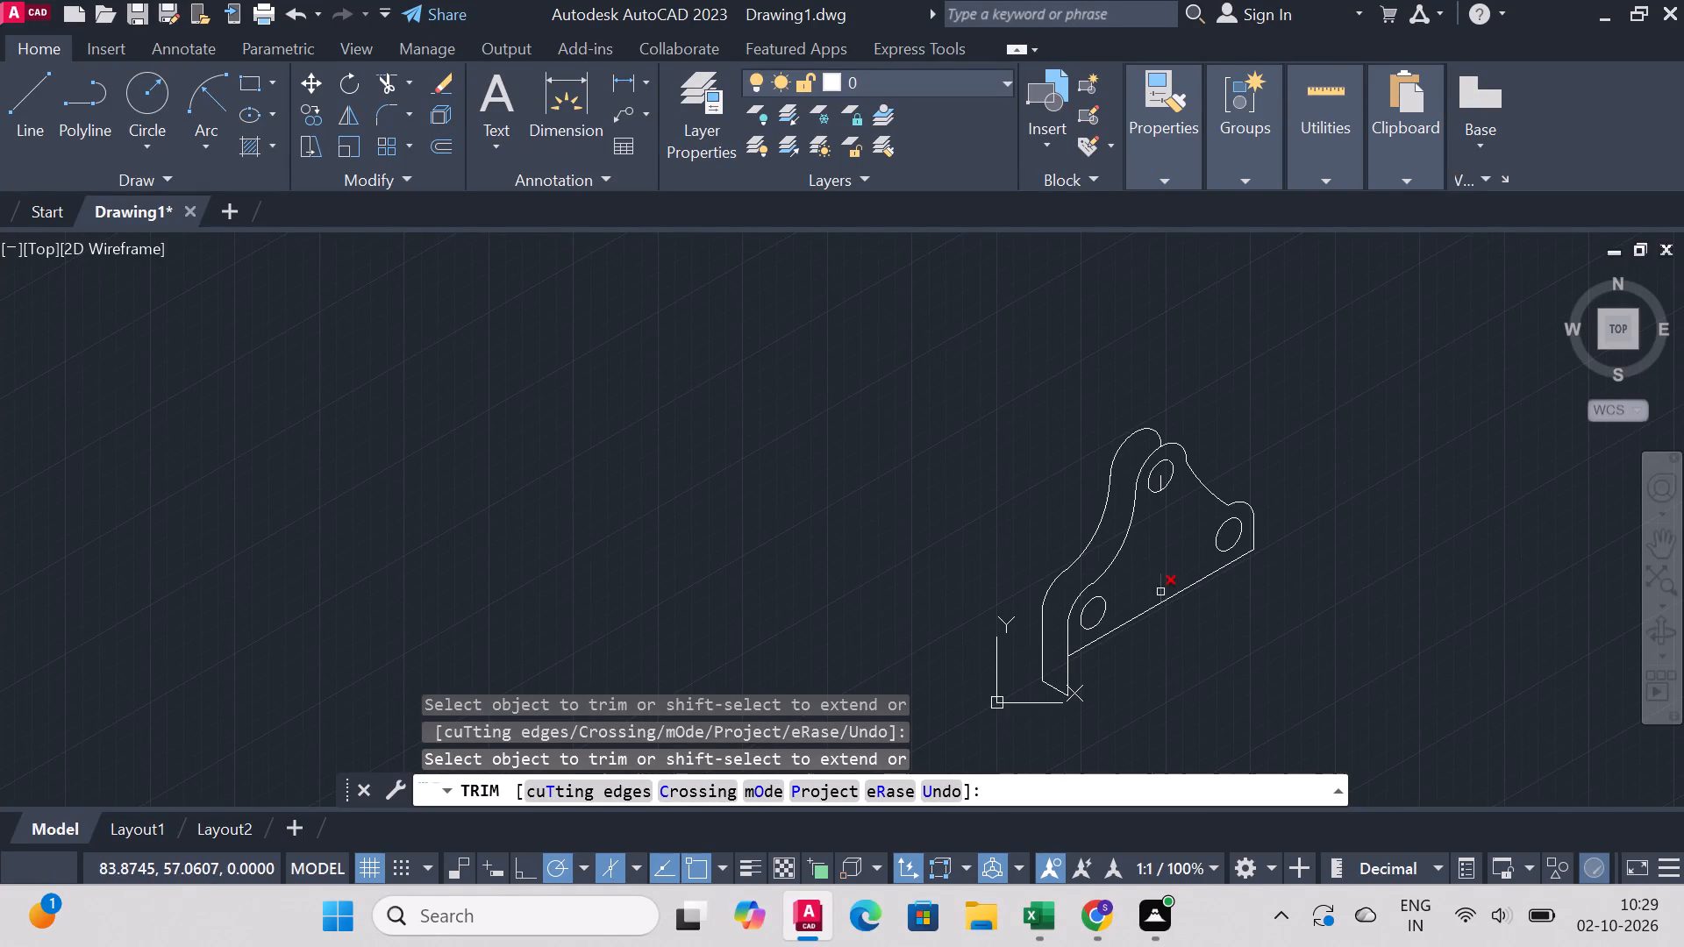
{"action": "left_click", "coordinate": [1160, 591]}
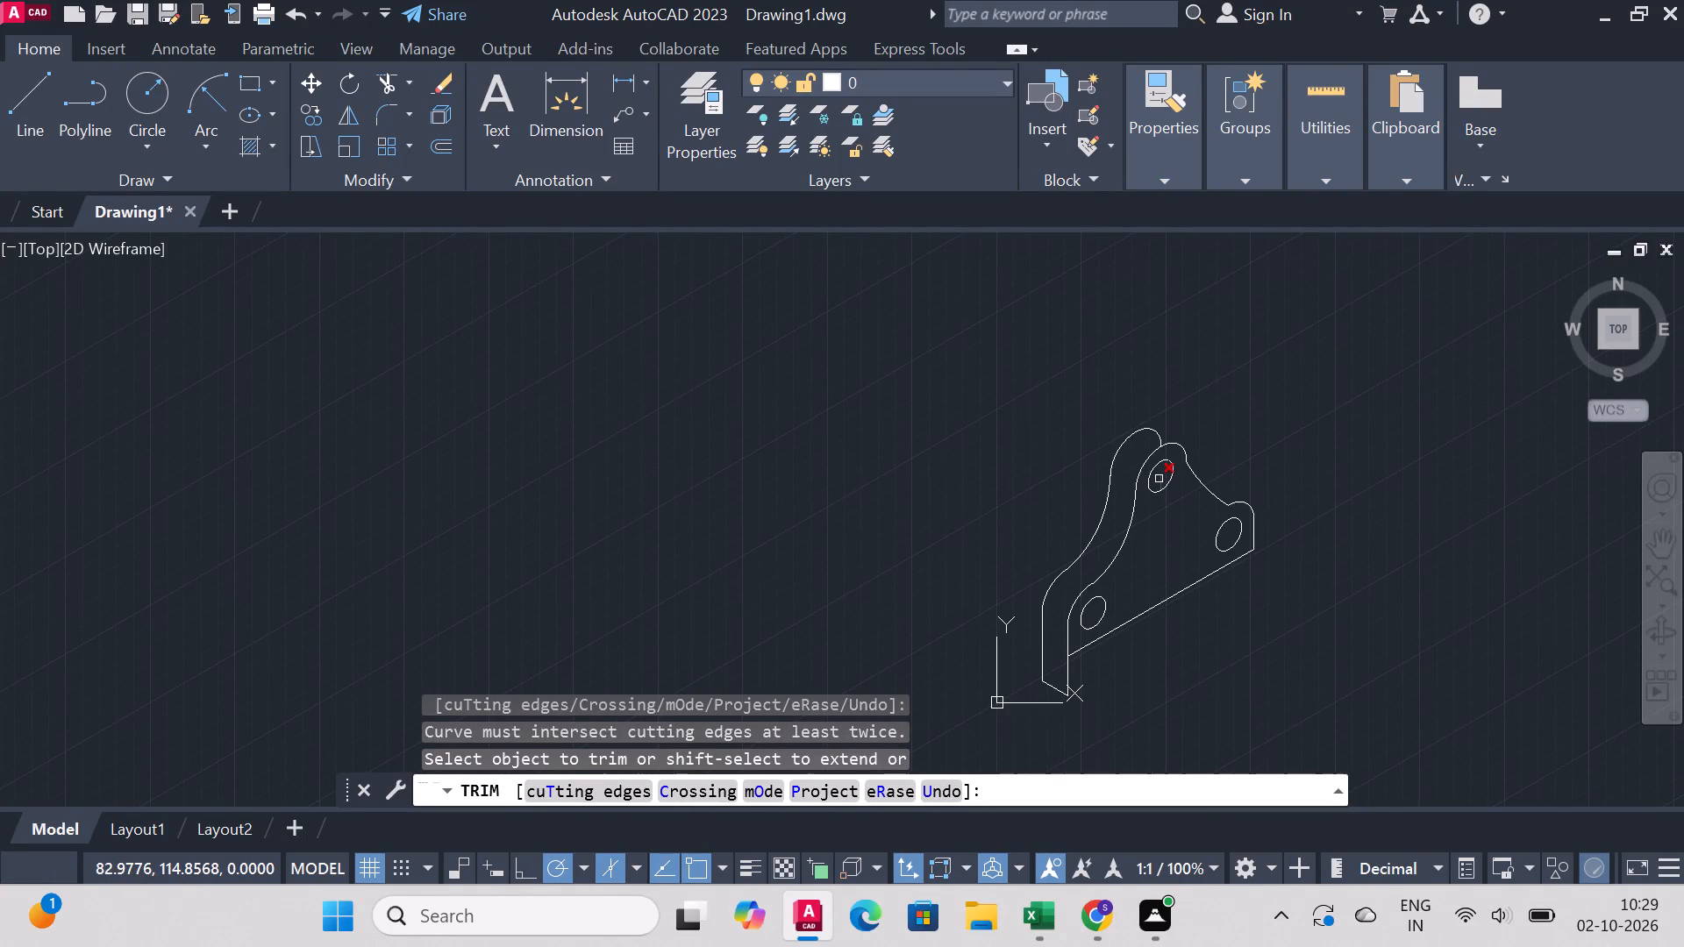
{"action": "left_click", "coordinate": [1159, 479]}
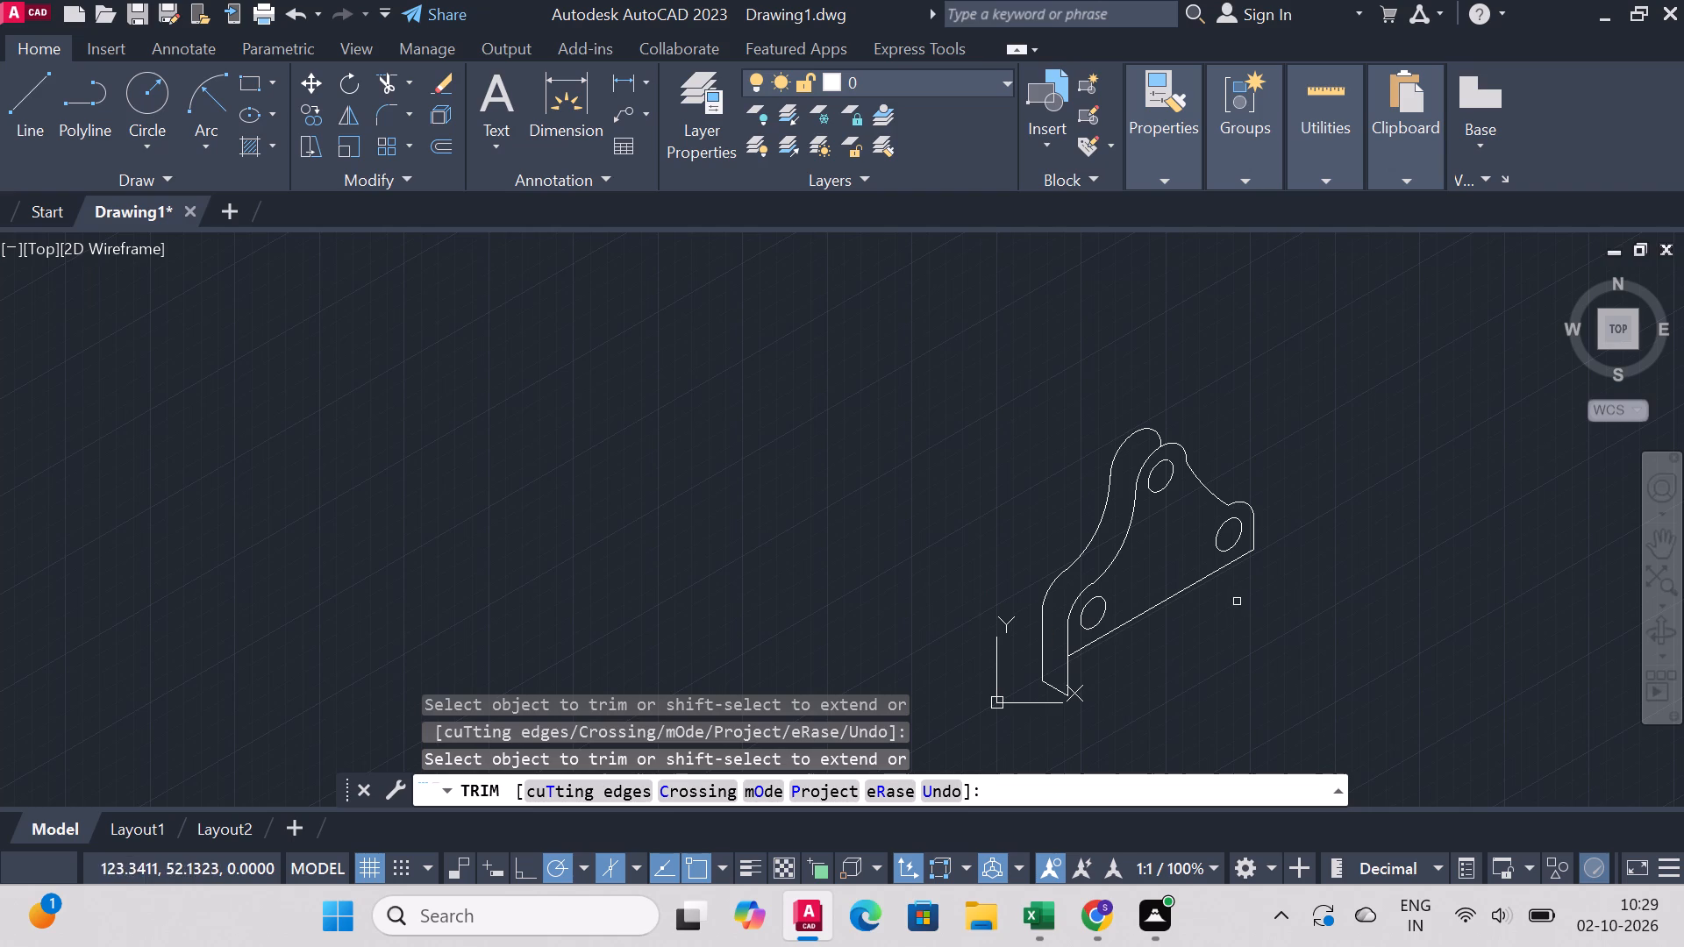
Draw a horizontal line about 210 mm long to the right from the front plate's lower-left corner, where the base line starts.
{"action": "left_click", "coordinate": [32, 91]}
{"action": "scroll", "coordinate": [1308, 556], "scroll_direction": "down", "scroll_amount": 2}
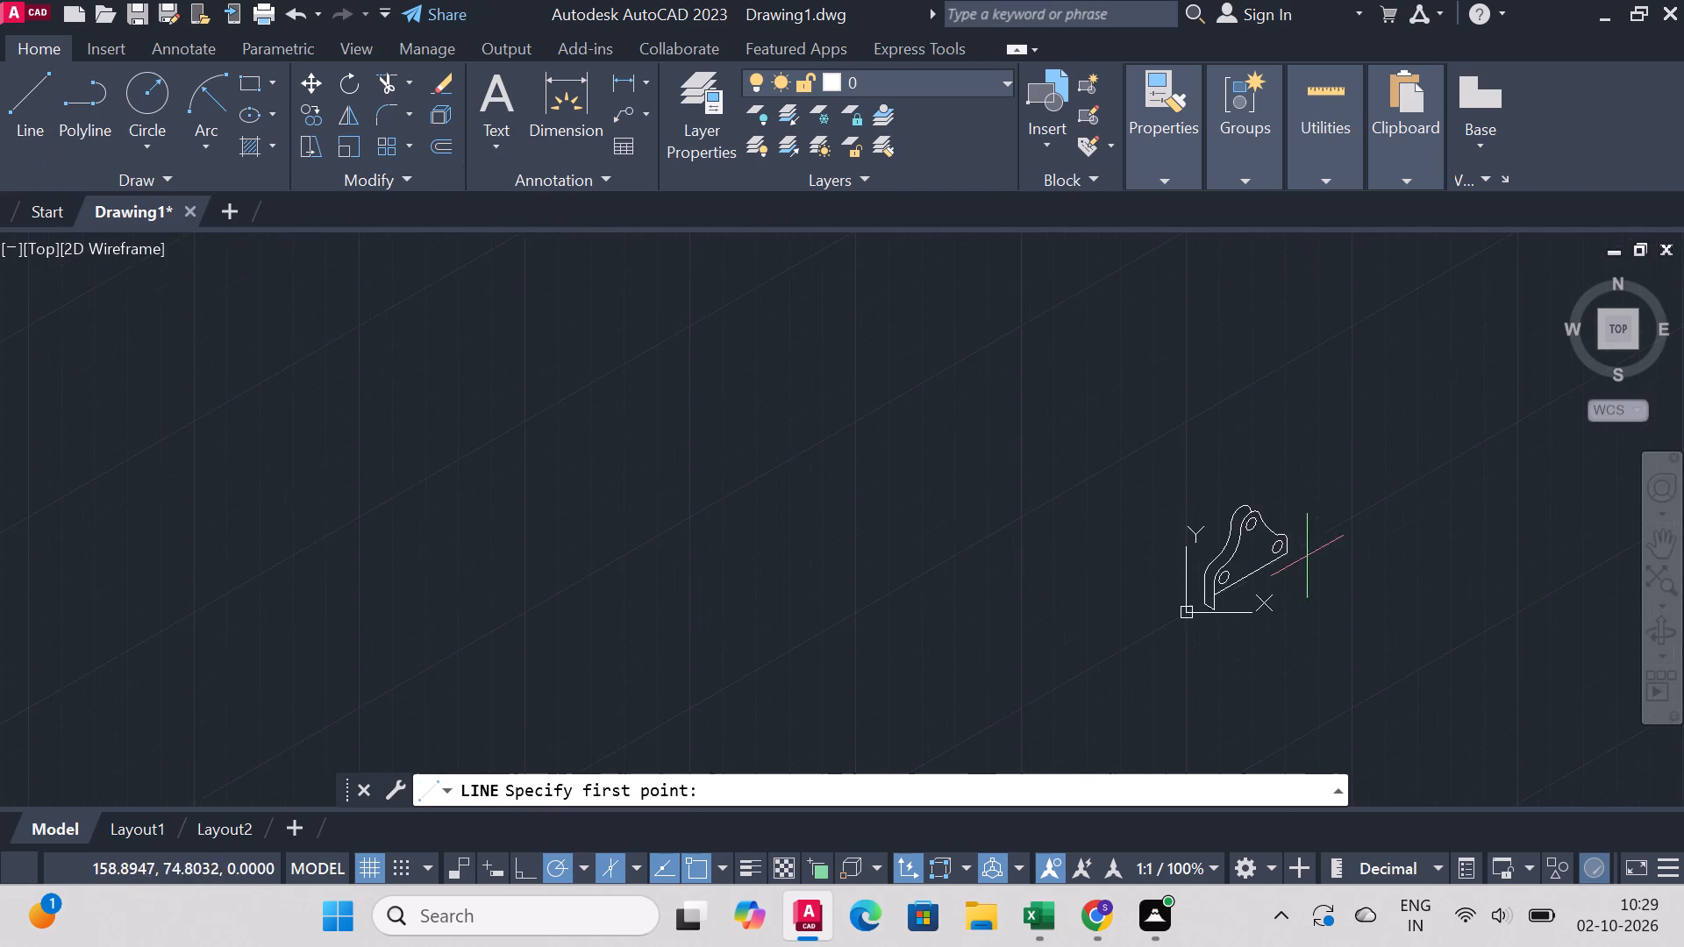
{"action": "scroll", "coordinate": [1348, 643], "scroll_direction": "up", "scroll_amount": 3}
{"action": "scroll", "coordinate": [821, 474], "scroll_direction": "up", "scroll_amount": 1}
{"action": "left_click", "coordinate": [760, 432]}
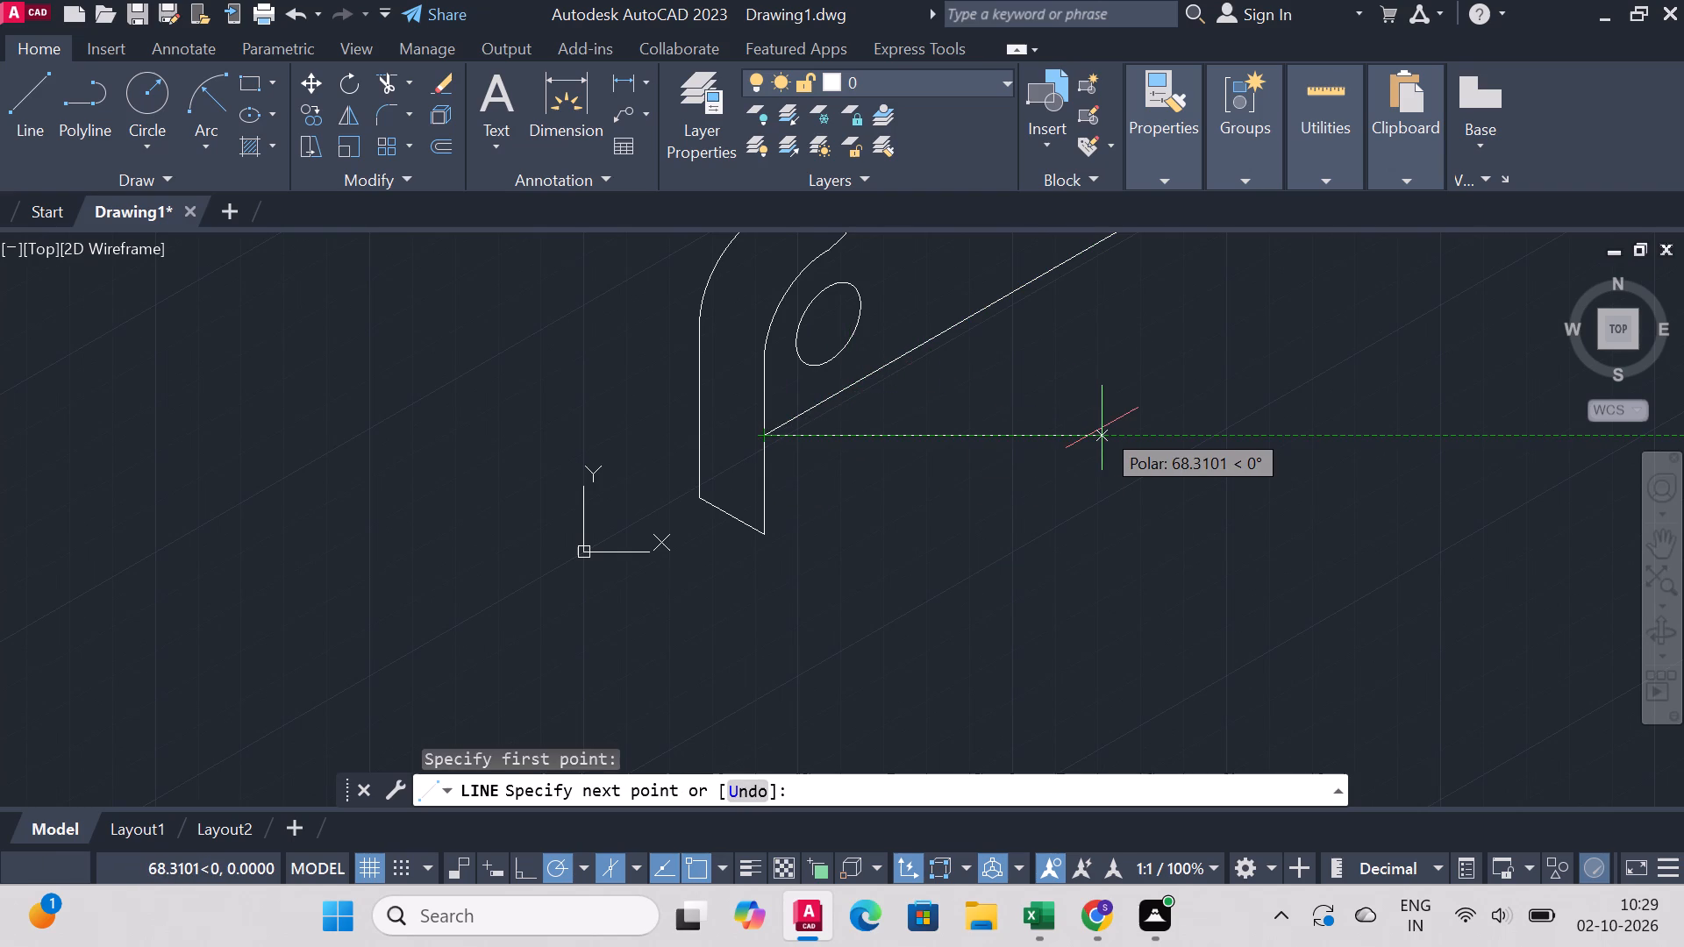
{"action": "scroll", "coordinate": [1214, 423], "scroll_direction": "down", "scroll_amount": 2}
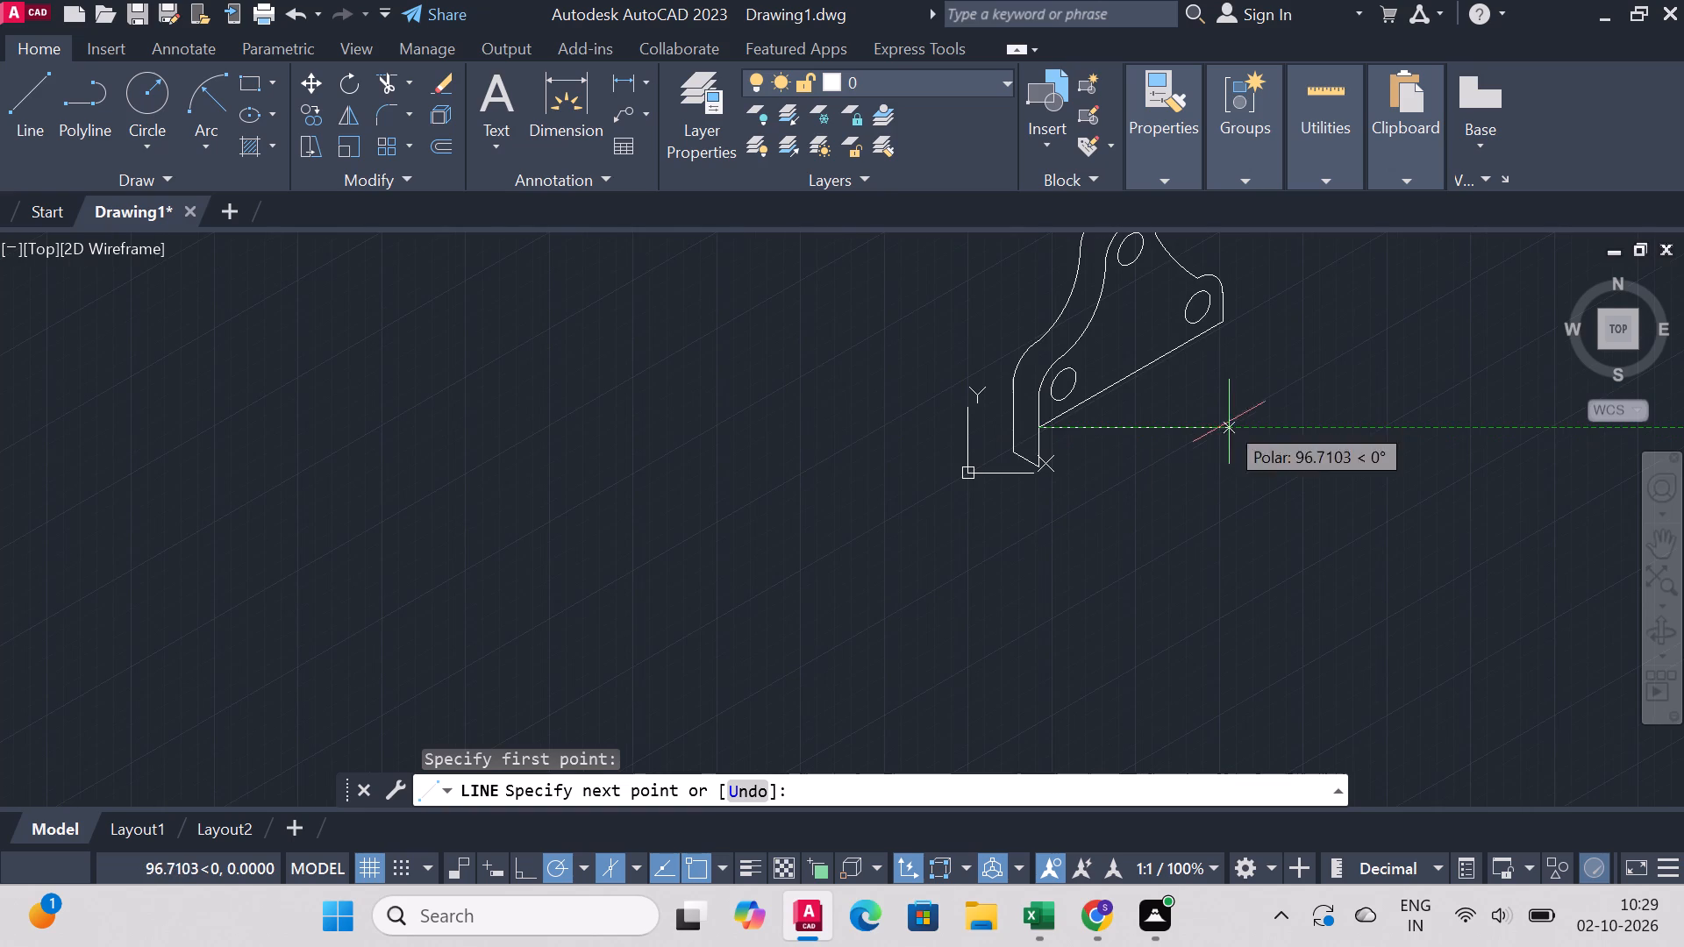
{"action": "left_click", "coordinate": [1447, 428]}
{"action": "right_click", "coordinate": [1447, 428]}
{"action": "left_click", "coordinate": [1489, 441]}
{"action": "scroll", "coordinate": [1488, 440], "scroll_direction": "up", "scroll_amount": 1}
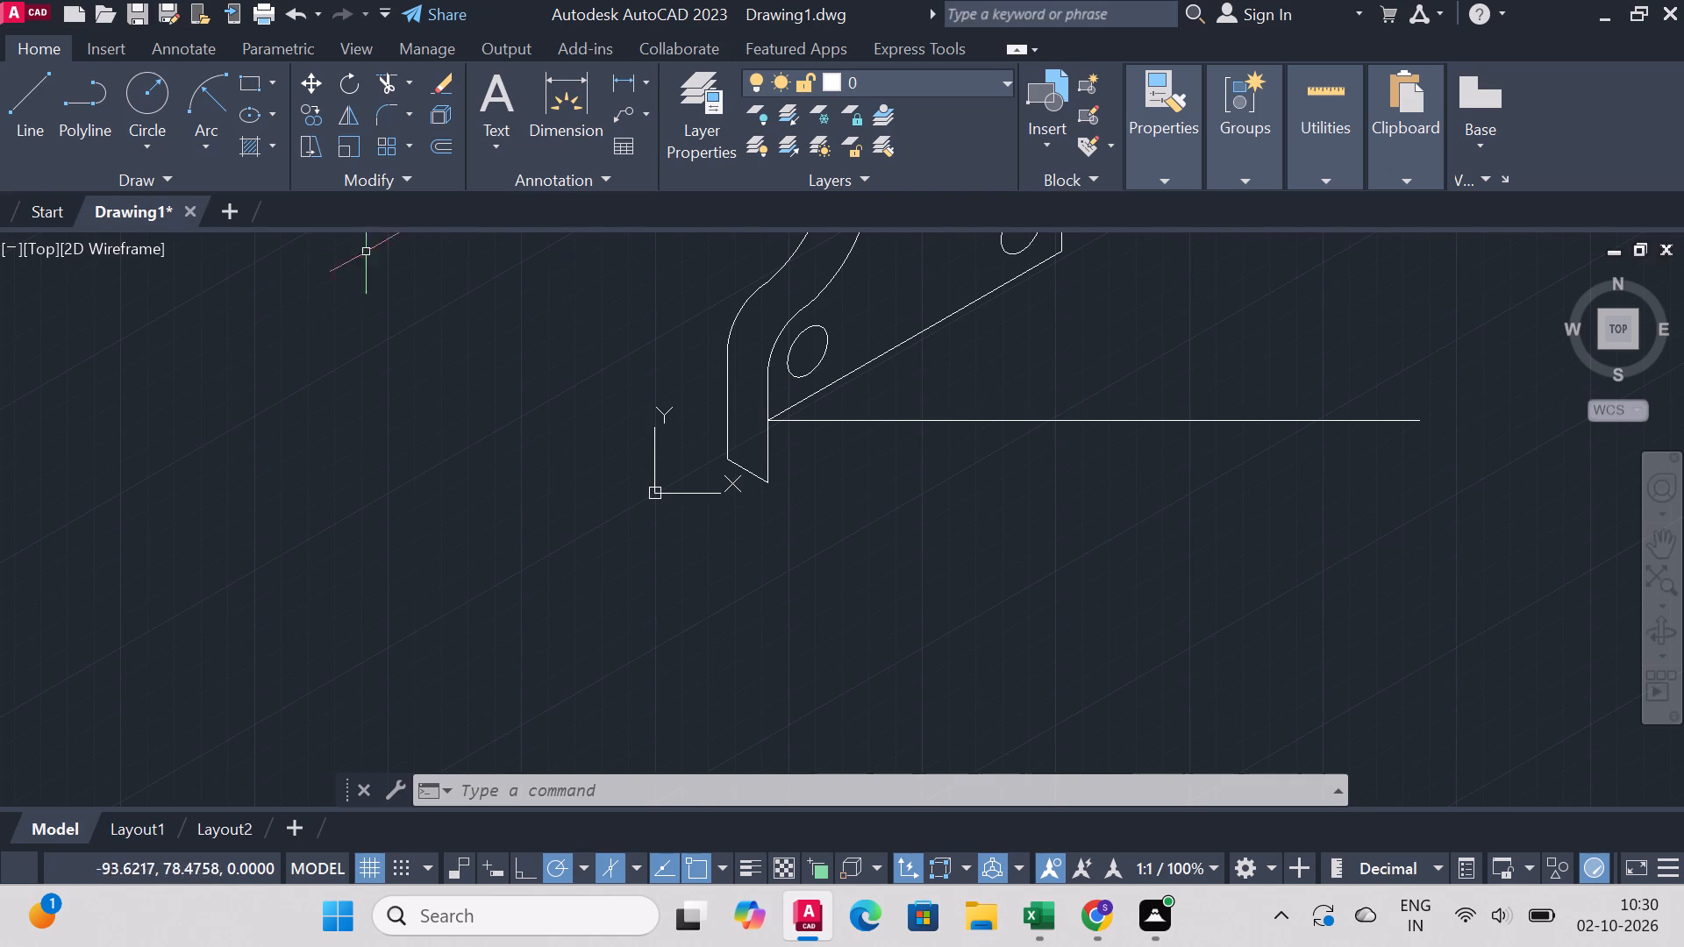
Draw a 110 mm line at 330° from the plate's lower-right corner to the horizontal line.
{"action": "left_click", "coordinate": [34, 110]}
{"action": "scroll", "coordinate": [1029, 448], "scroll_direction": "down", "scroll_amount": 2}
{"action": "scroll", "coordinate": [1043, 395], "scroll_direction": "up", "scroll_amount": 2}
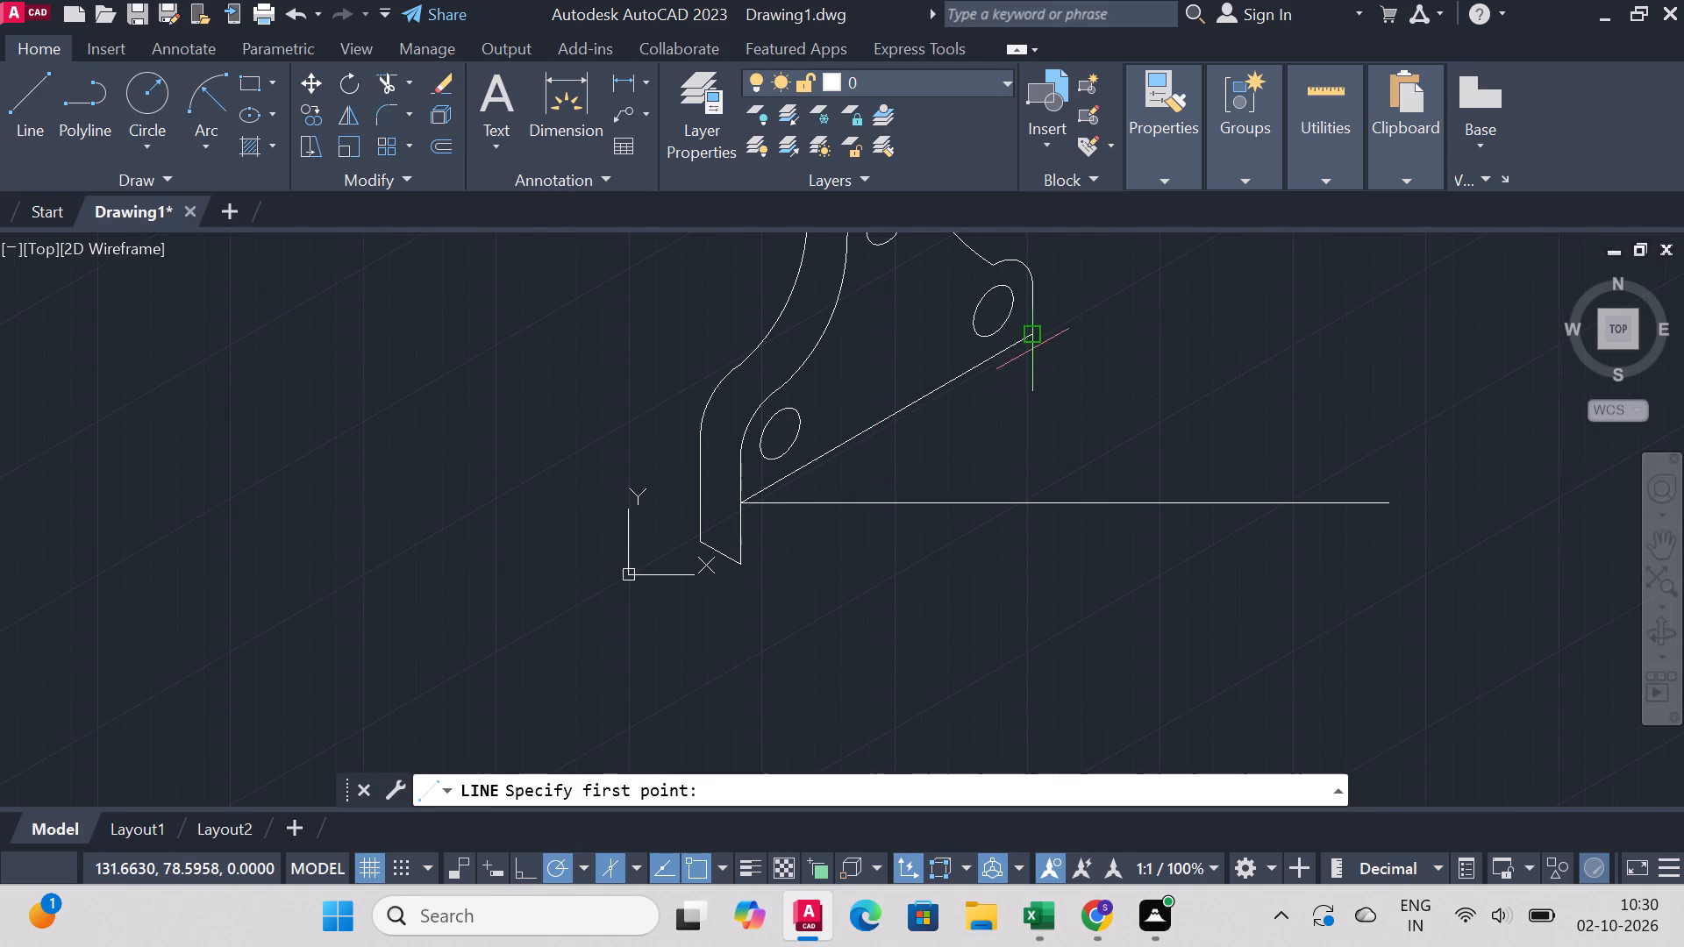
{"action": "left_click", "coordinate": [1036, 333]}
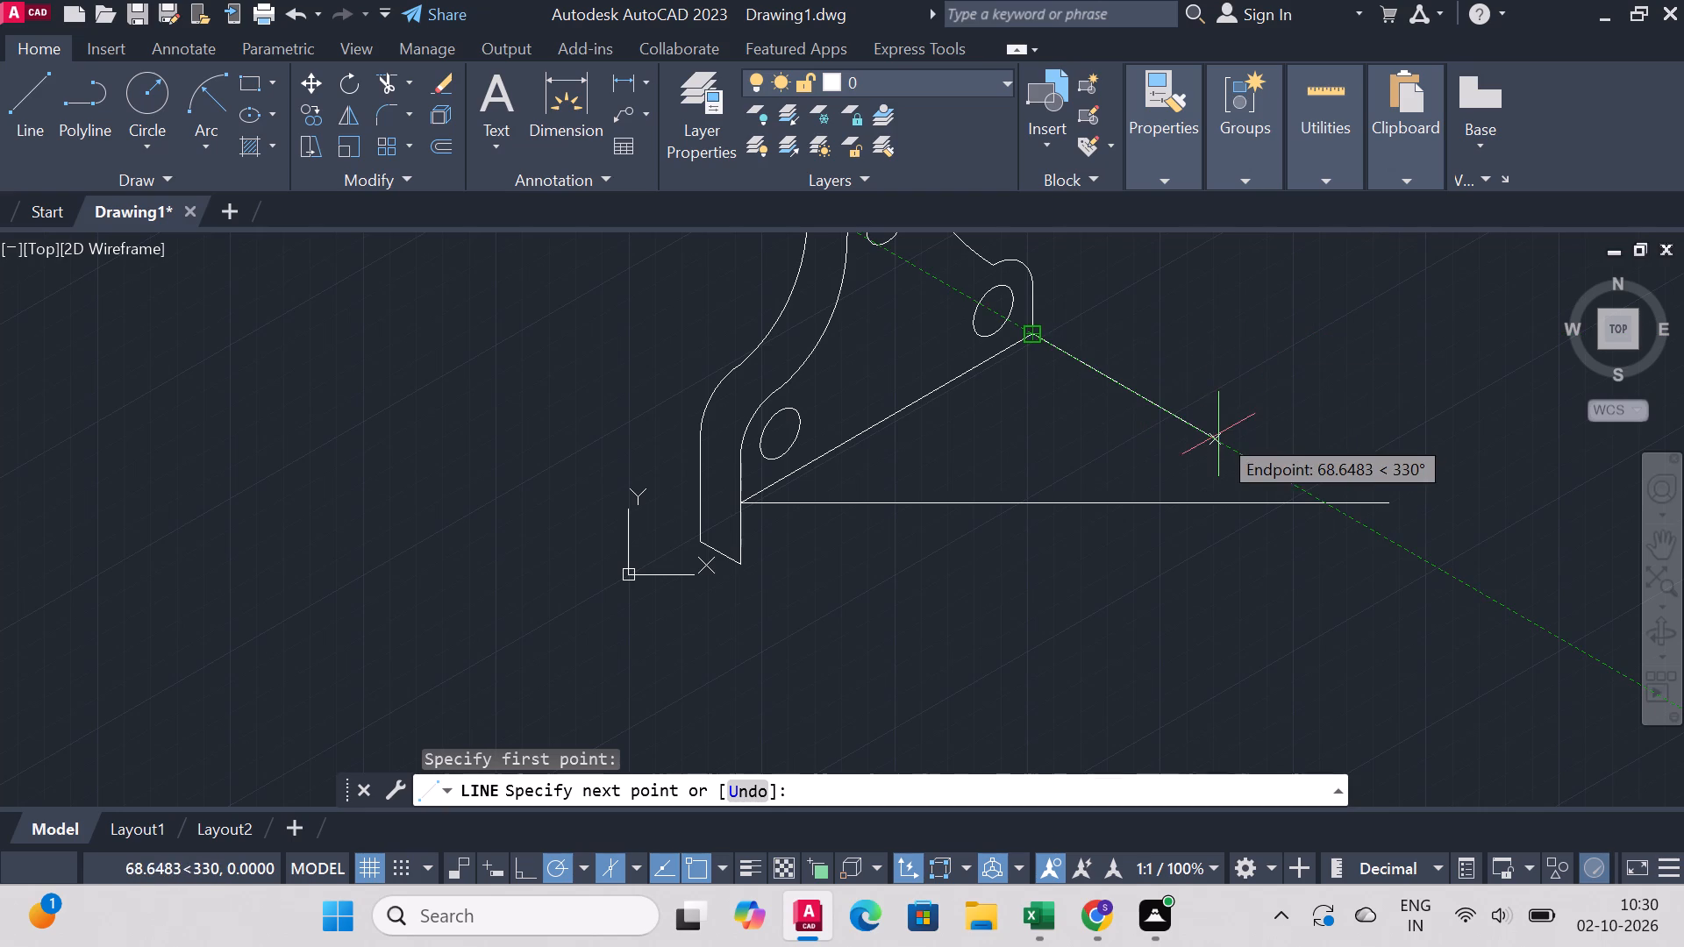
{"action": "left_click", "coordinate": [1320, 508]}
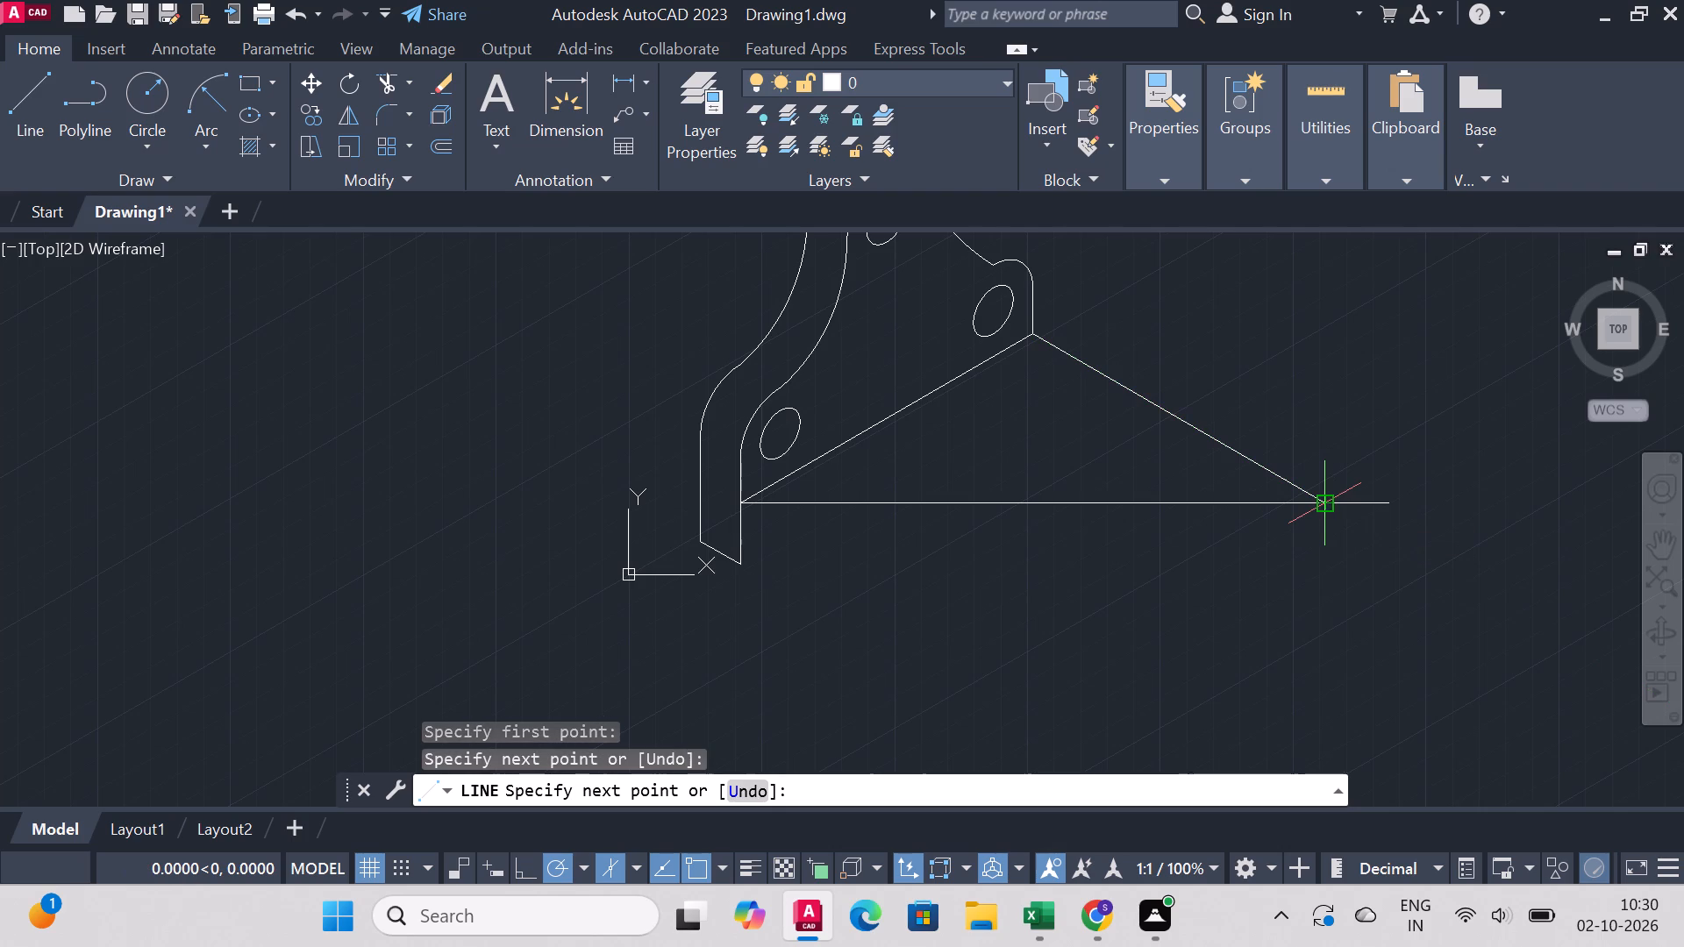
Draw a horizontal line about 190 mm long to the right from the bottom corner of the plate's vertical front edge.
{"action": "right_click", "coordinate": [1320, 508]}
{"action": "left_click", "coordinate": [1357, 510]}
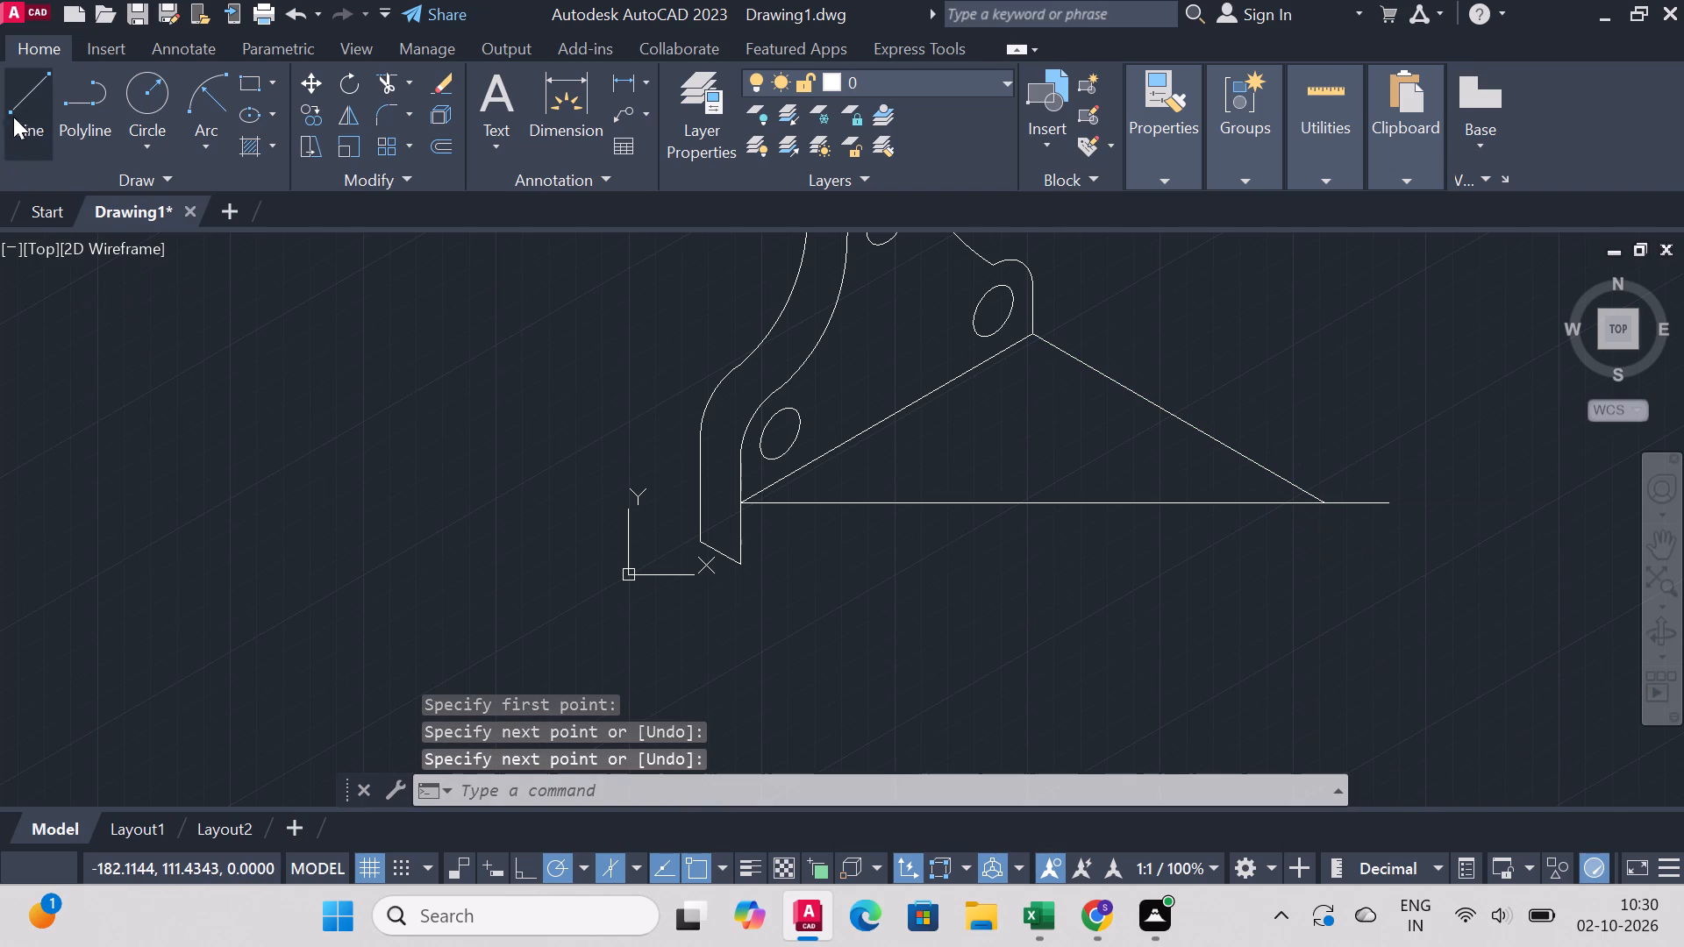
{"action": "left_click", "coordinate": [16, 111]}
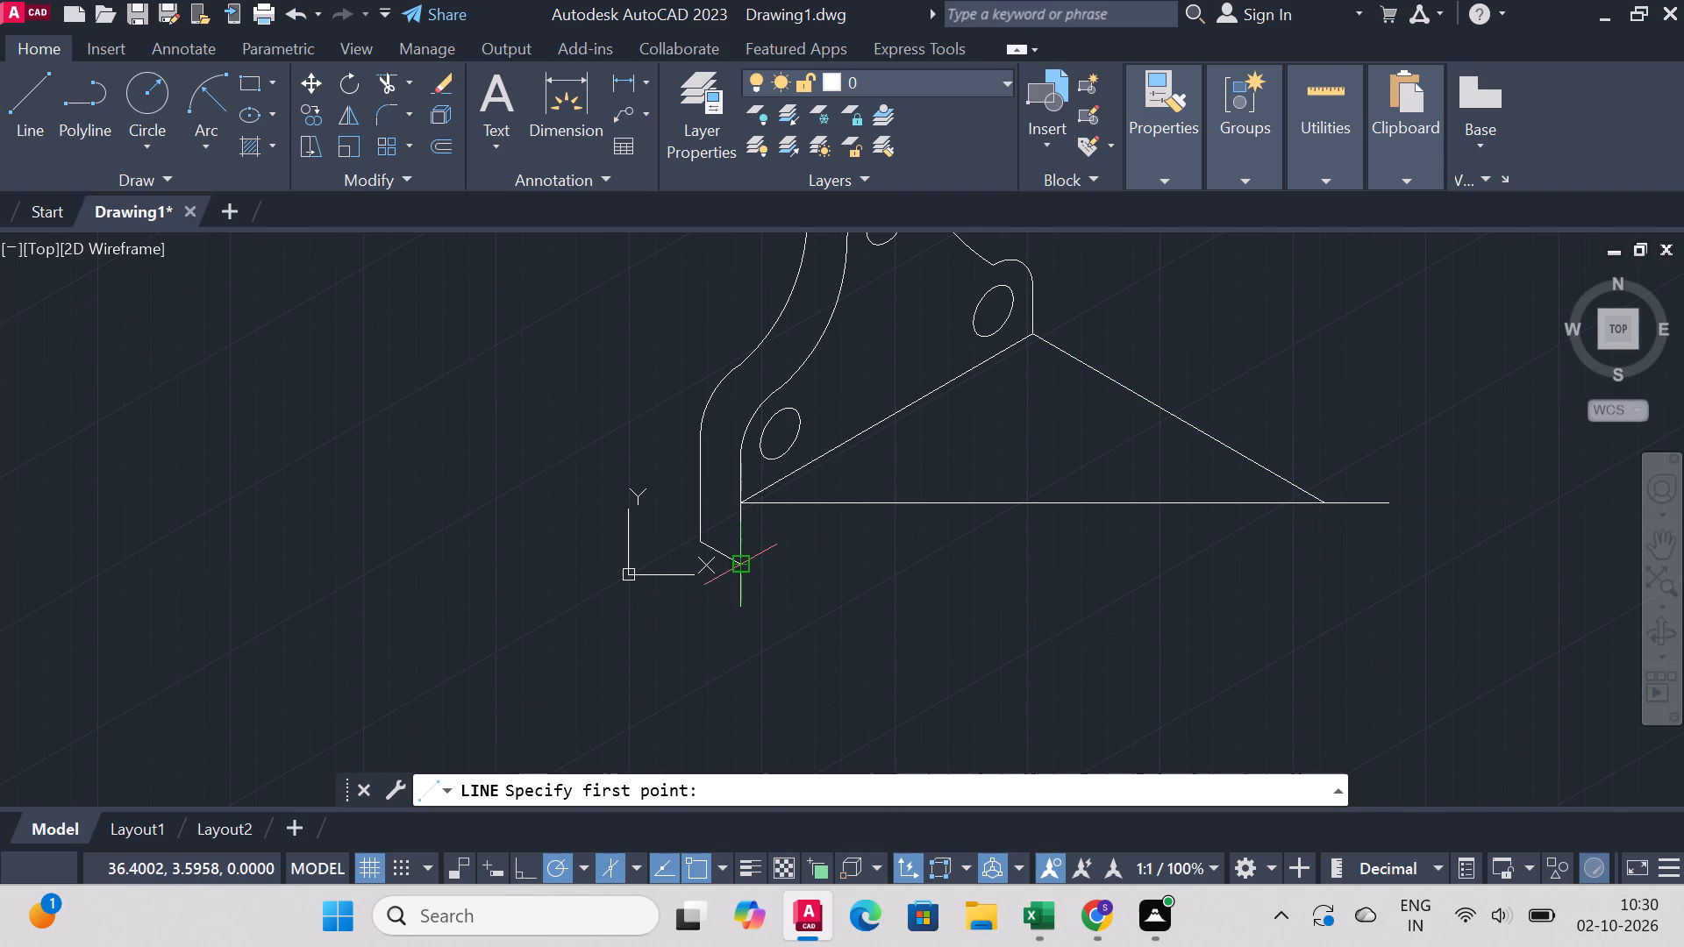
{"action": "left_click", "coordinate": [748, 562]}
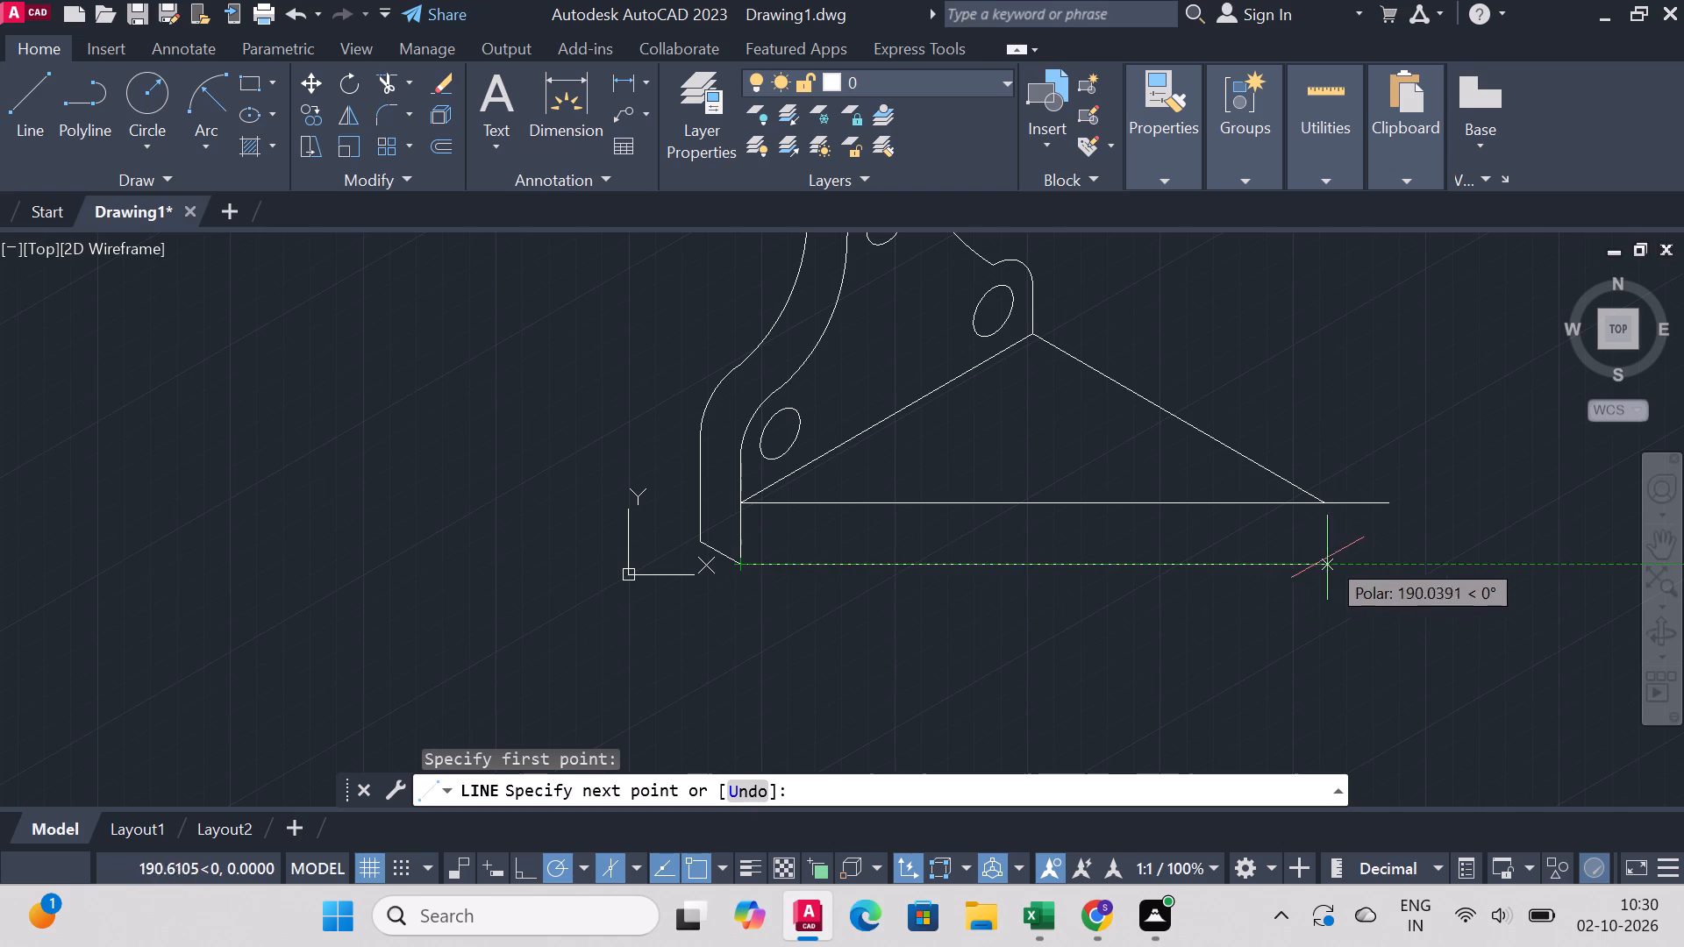
{"action": "left_click", "coordinate": [1338, 556]}
{"action": "right_click", "coordinate": [1338, 555]}
{"action": "left_click", "coordinate": [1383, 555]}
{"action": "left_click", "coordinate": [1389, 569]}
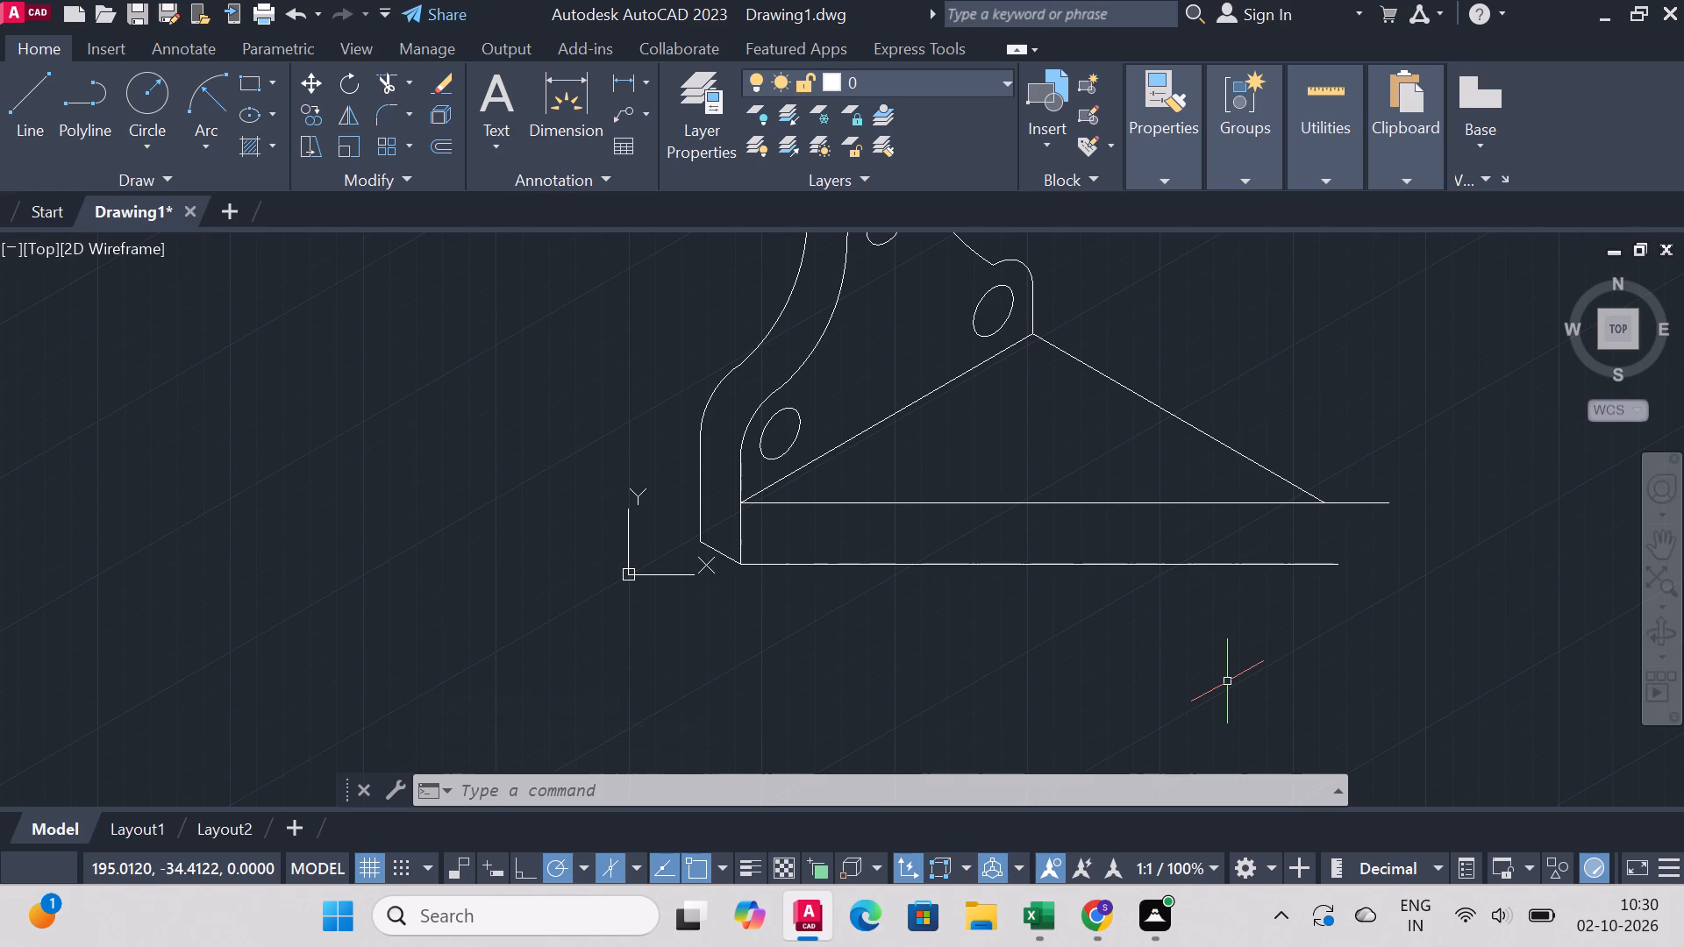
Delete the concave arc joining the plate's top lobe to its right-hand lobe.
{"action": "scroll", "coordinate": [887, 466], "scroll_direction": "down", "scroll_amount": 2}
{"action": "scroll", "coordinate": [906, 393], "scroll_direction": "up", "scroll_amount": 1}
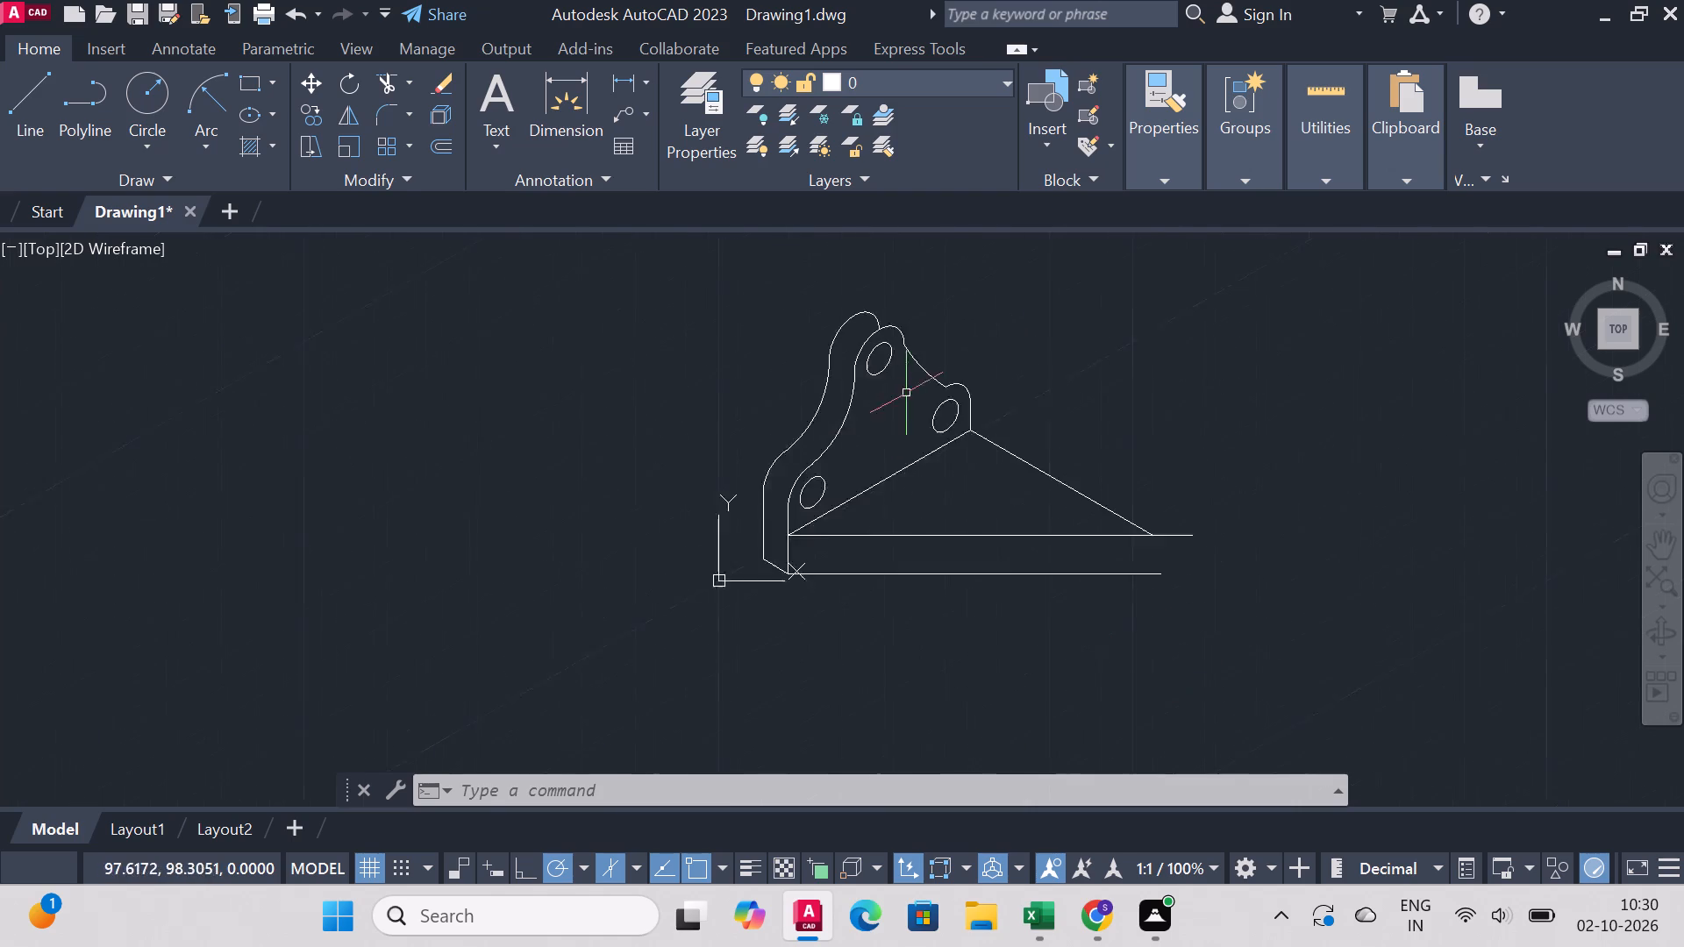
{"action": "scroll", "coordinate": [906, 393], "scroll_direction": "up", "scroll_amount": 2}
{"action": "scroll", "coordinate": [942, 375], "scroll_direction": "down", "scroll_amount": 3}
{"action": "scroll", "coordinate": [968, 338], "scroll_direction": "up", "scroll_amount": 6}
{"action": "scroll", "coordinate": [889, 414], "scroll_direction": "down", "scroll_amount": 4}
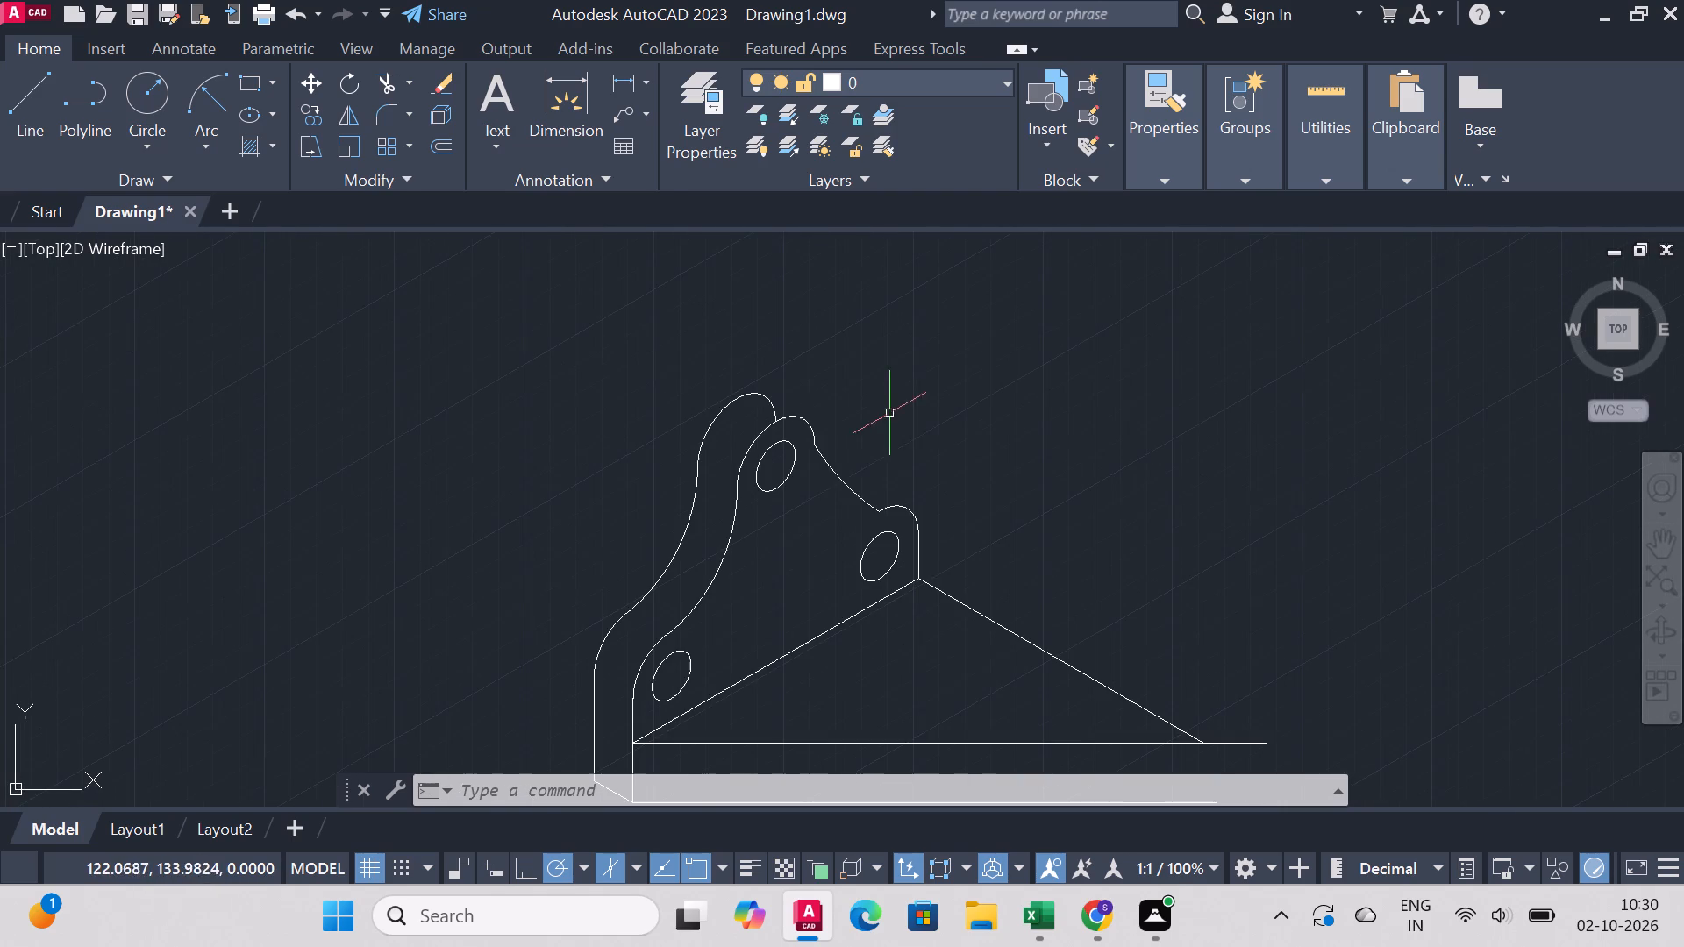
{"action": "left_click", "coordinate": [846, 477]}
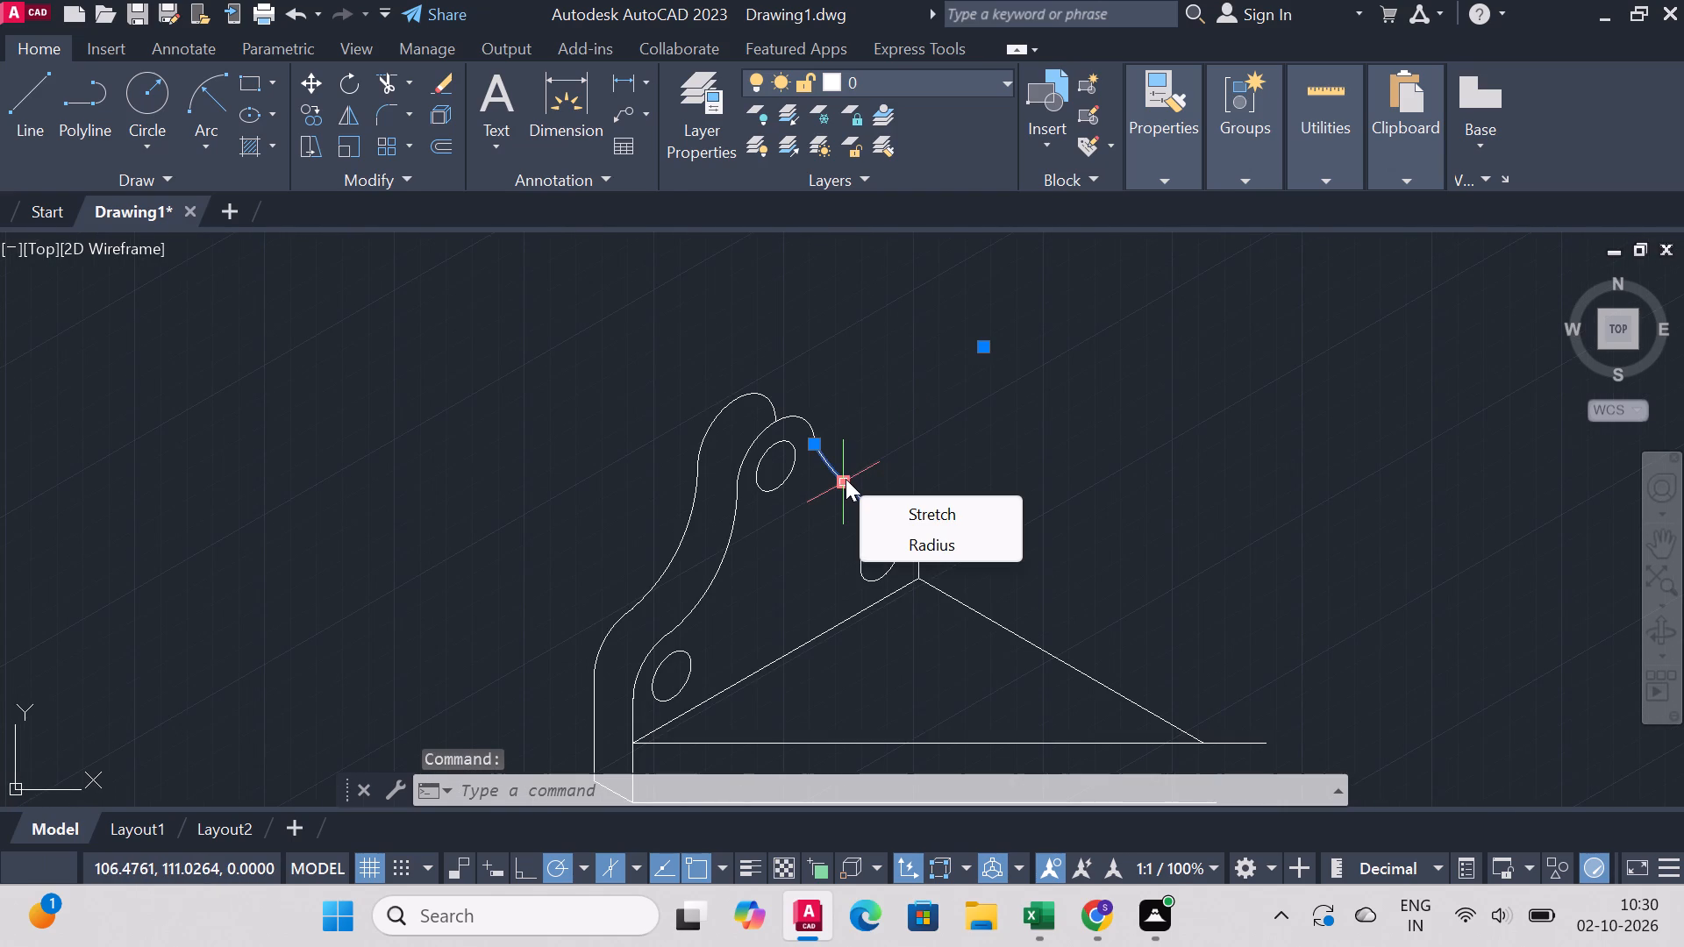
{"action": "key", "text": "Delete"}
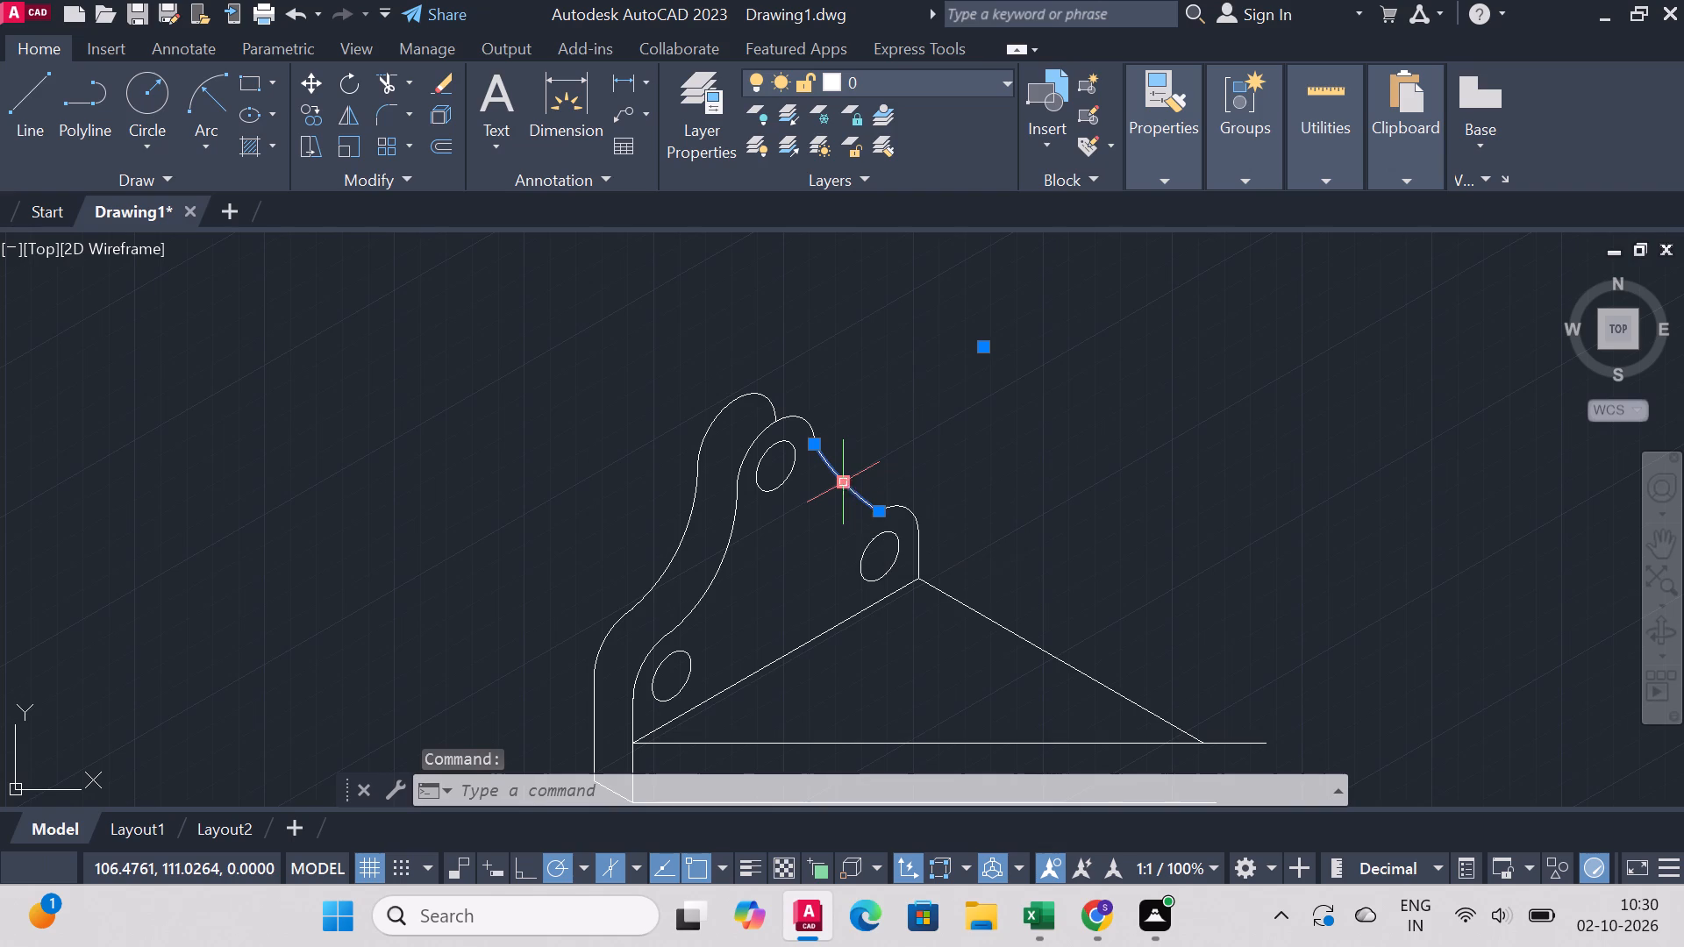
{"action": "key", "text": "Delete"}
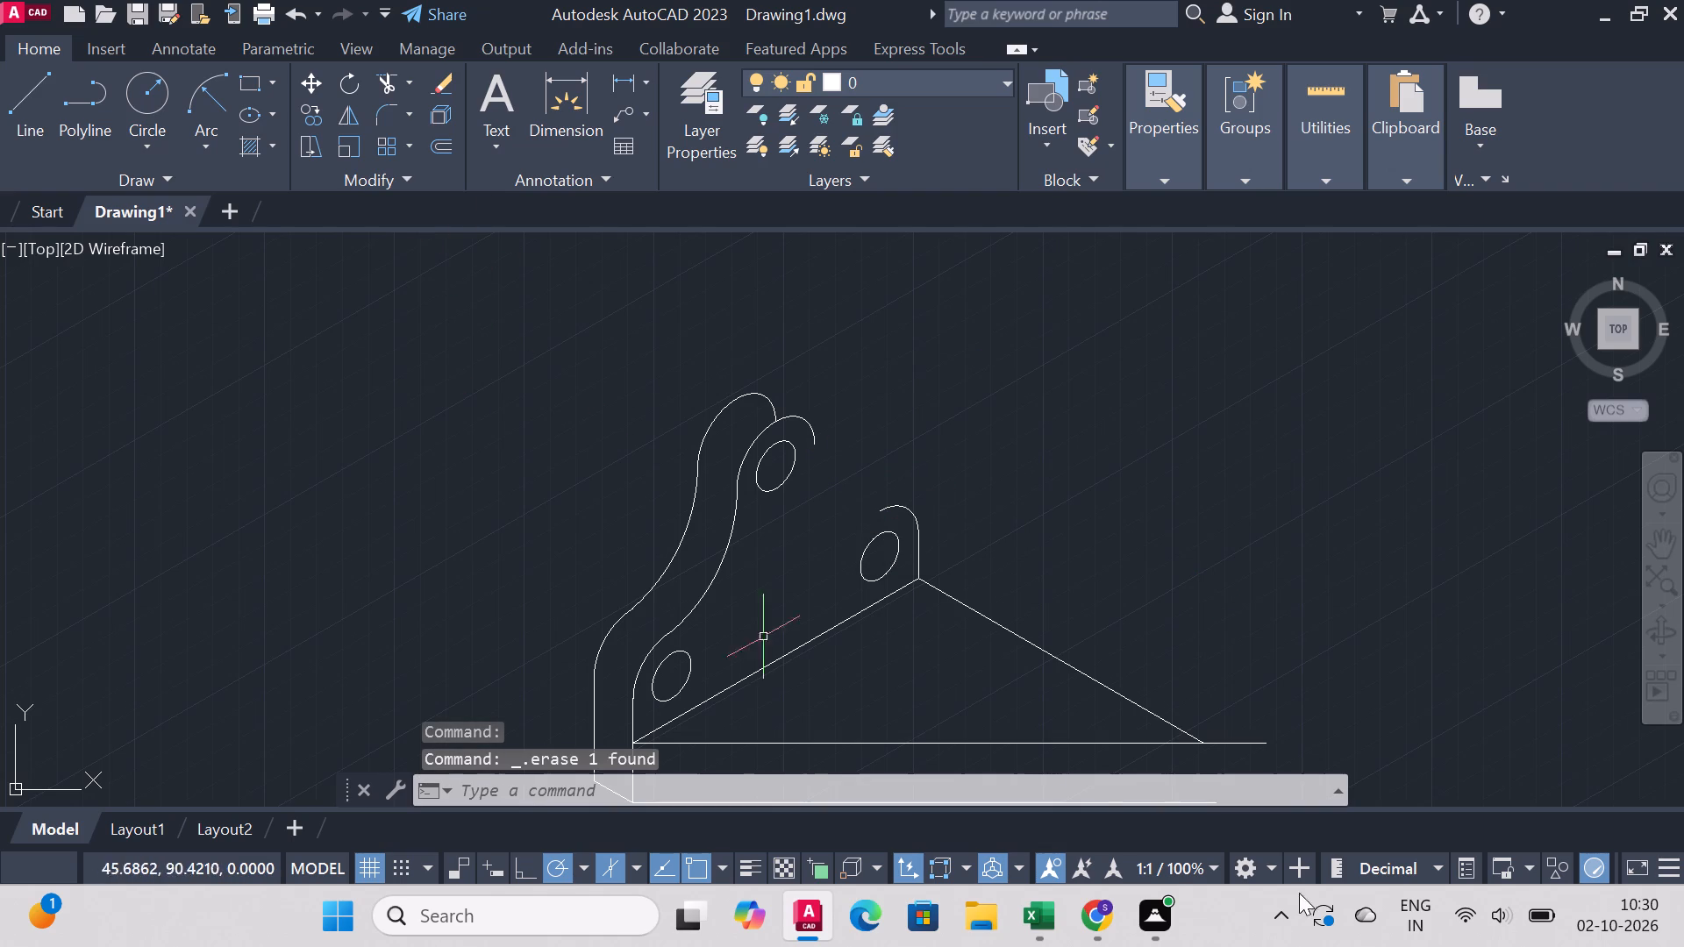
Switch to Calculator and work out 65 ÷ 2 for the replacement arc's radius.
{"action": "left_click", "coordinate": [575, 933]}
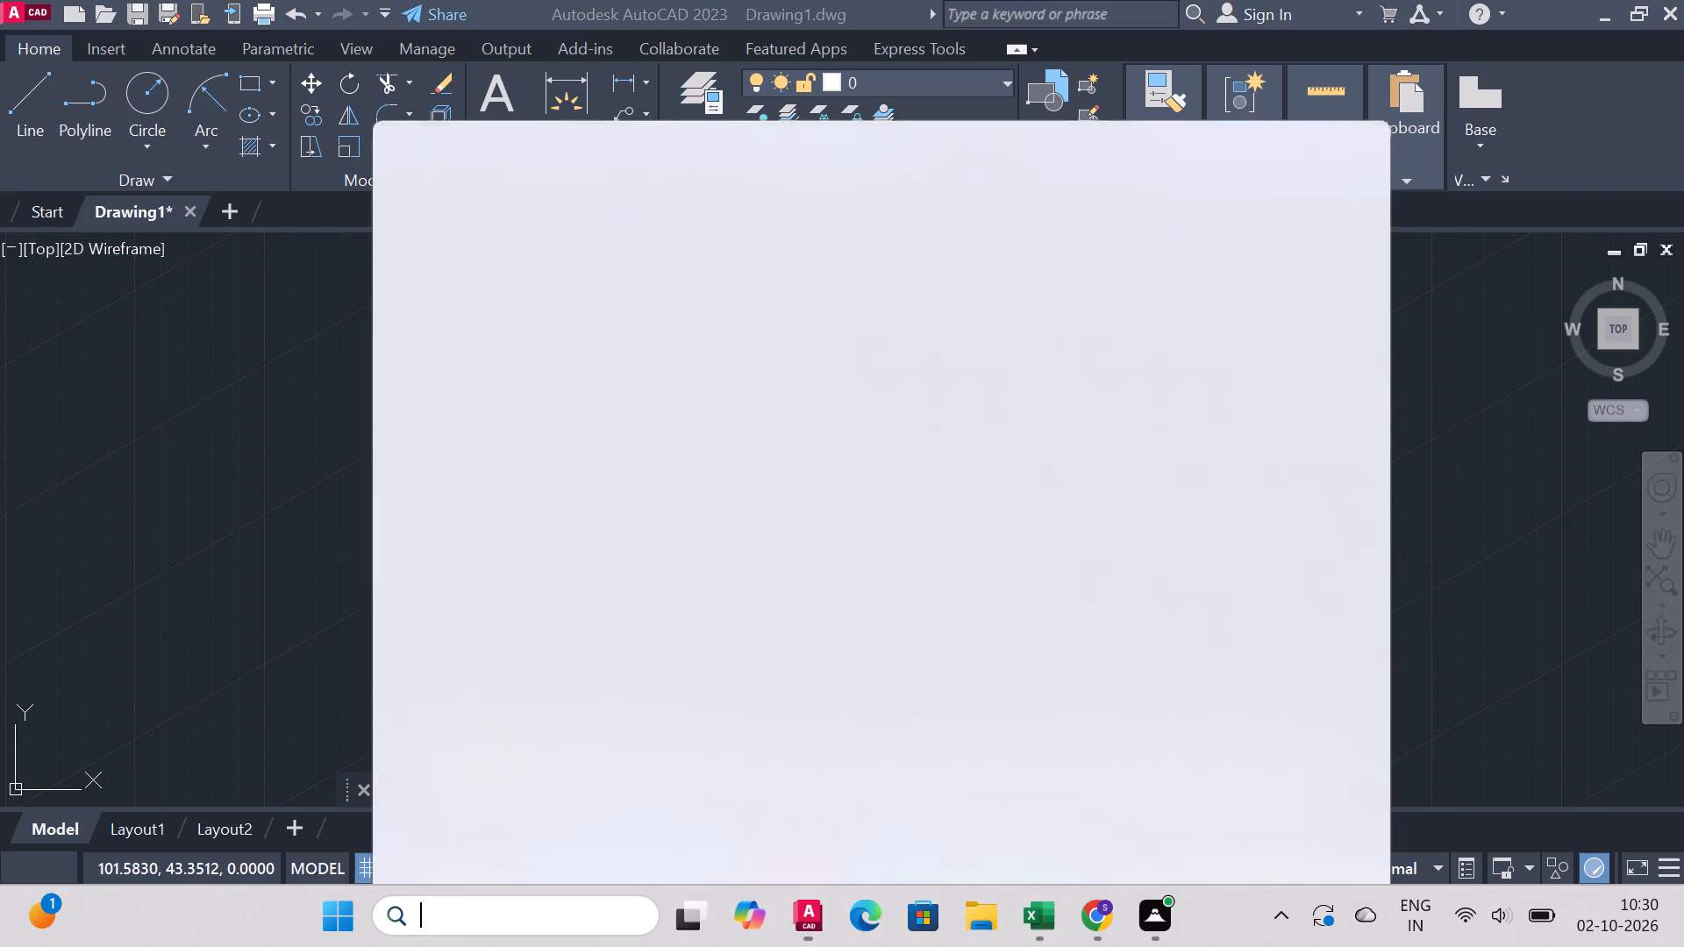
{"action": "type", "text": "cal"}
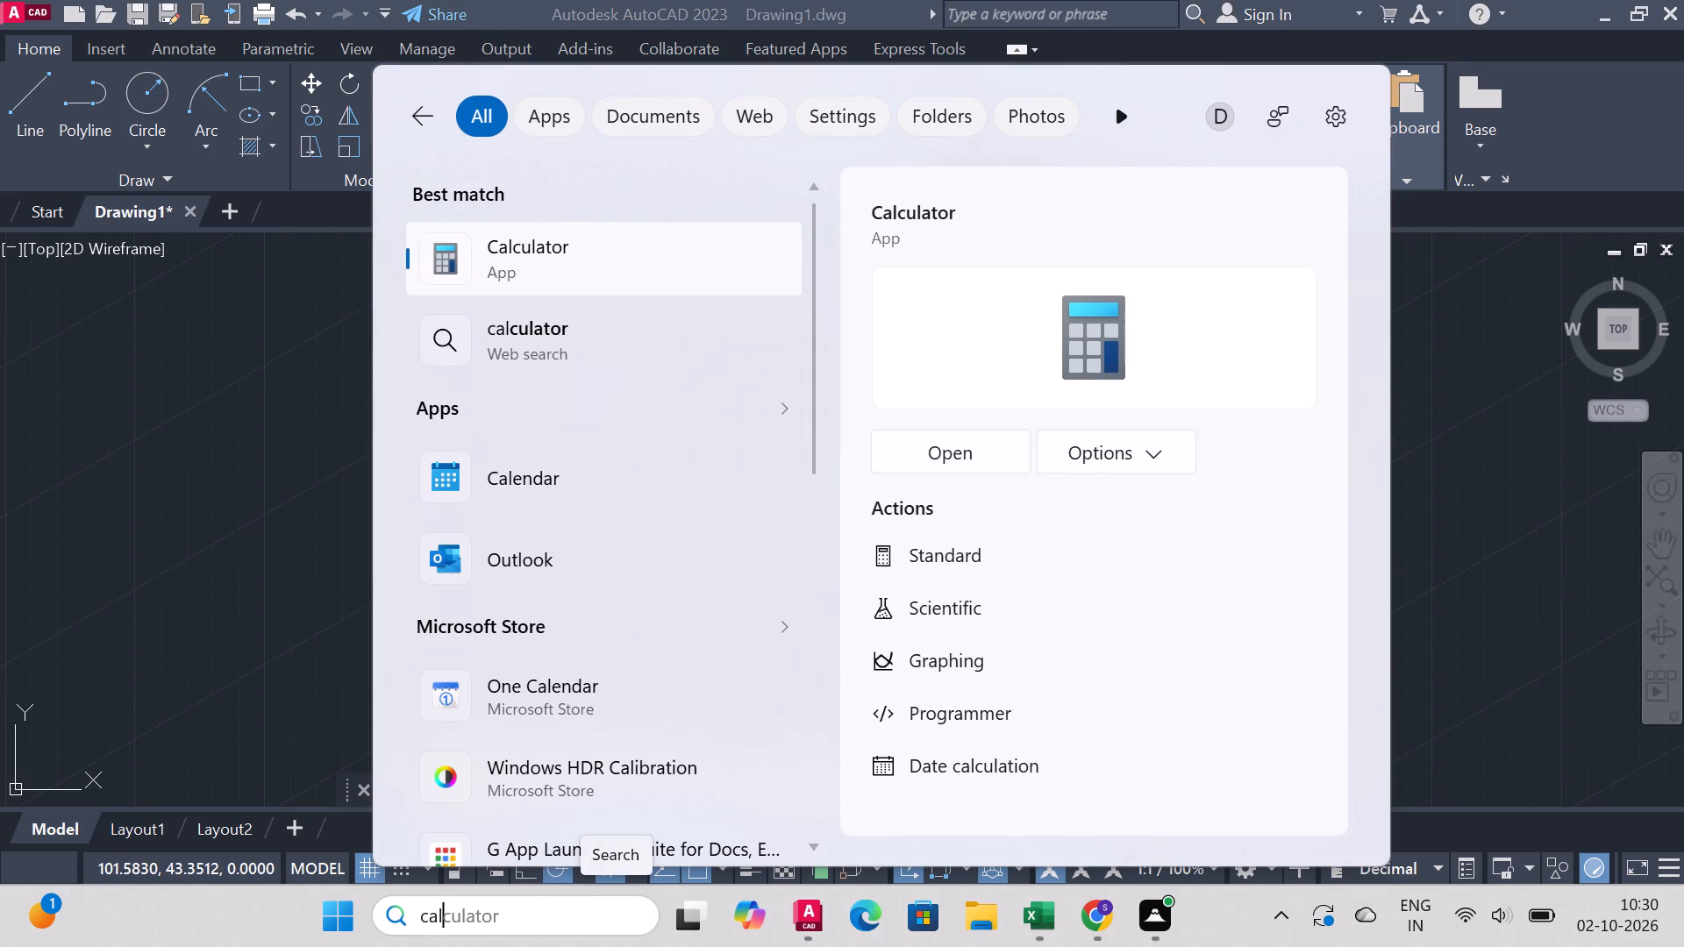
{"action": "key", "text": "Return"}
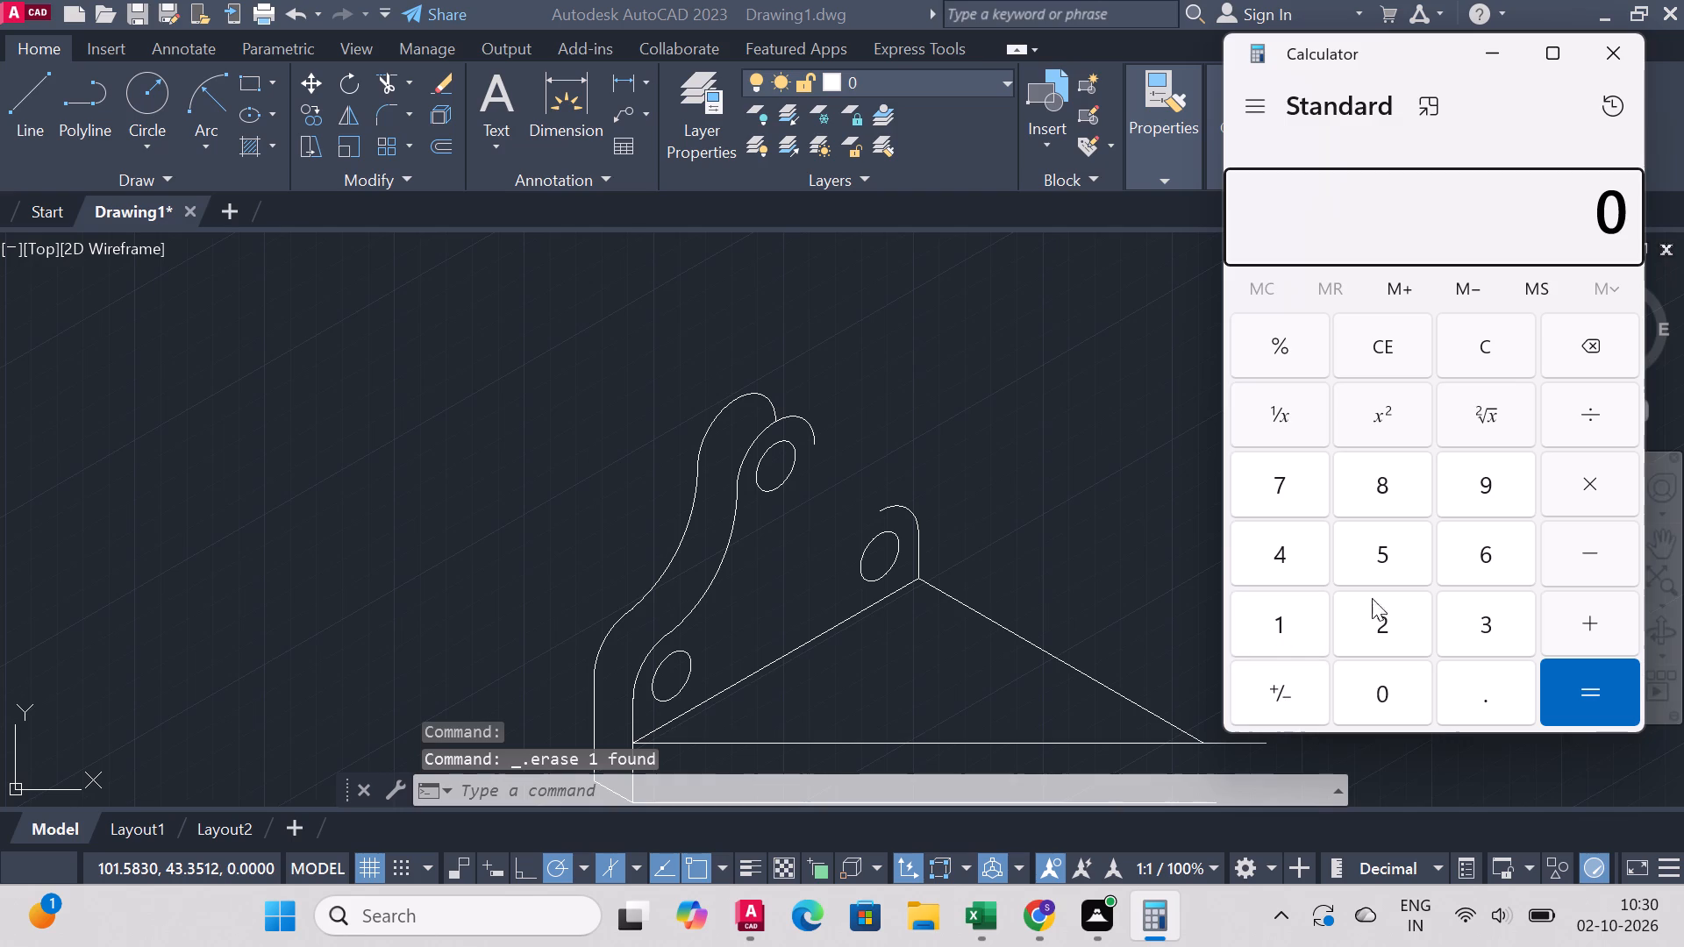
{"action": "left_click", "coordinate": [1500, 553]}
{"action": "left_click", "coordinate": [1392, 553]}
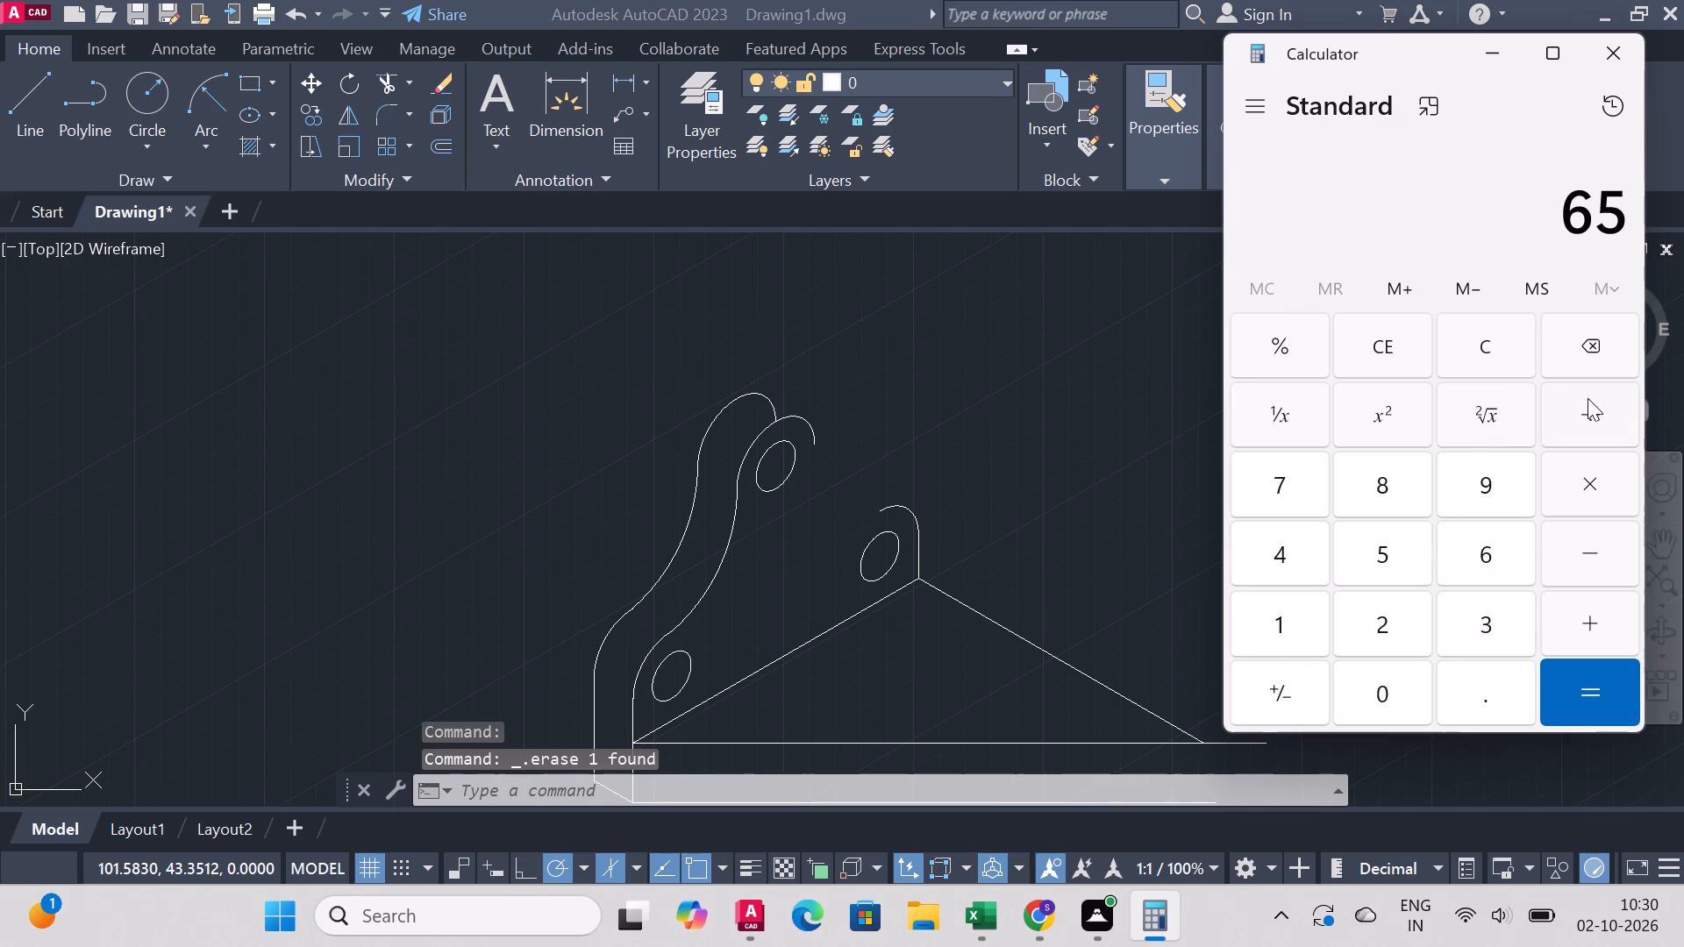
{"action": "left_click", "coordinate": [1593, 402]}
{"action": "left_click", "coordinate": [1391, 630]}
{"action": "left_click", "coordinate": [1630, 701]}
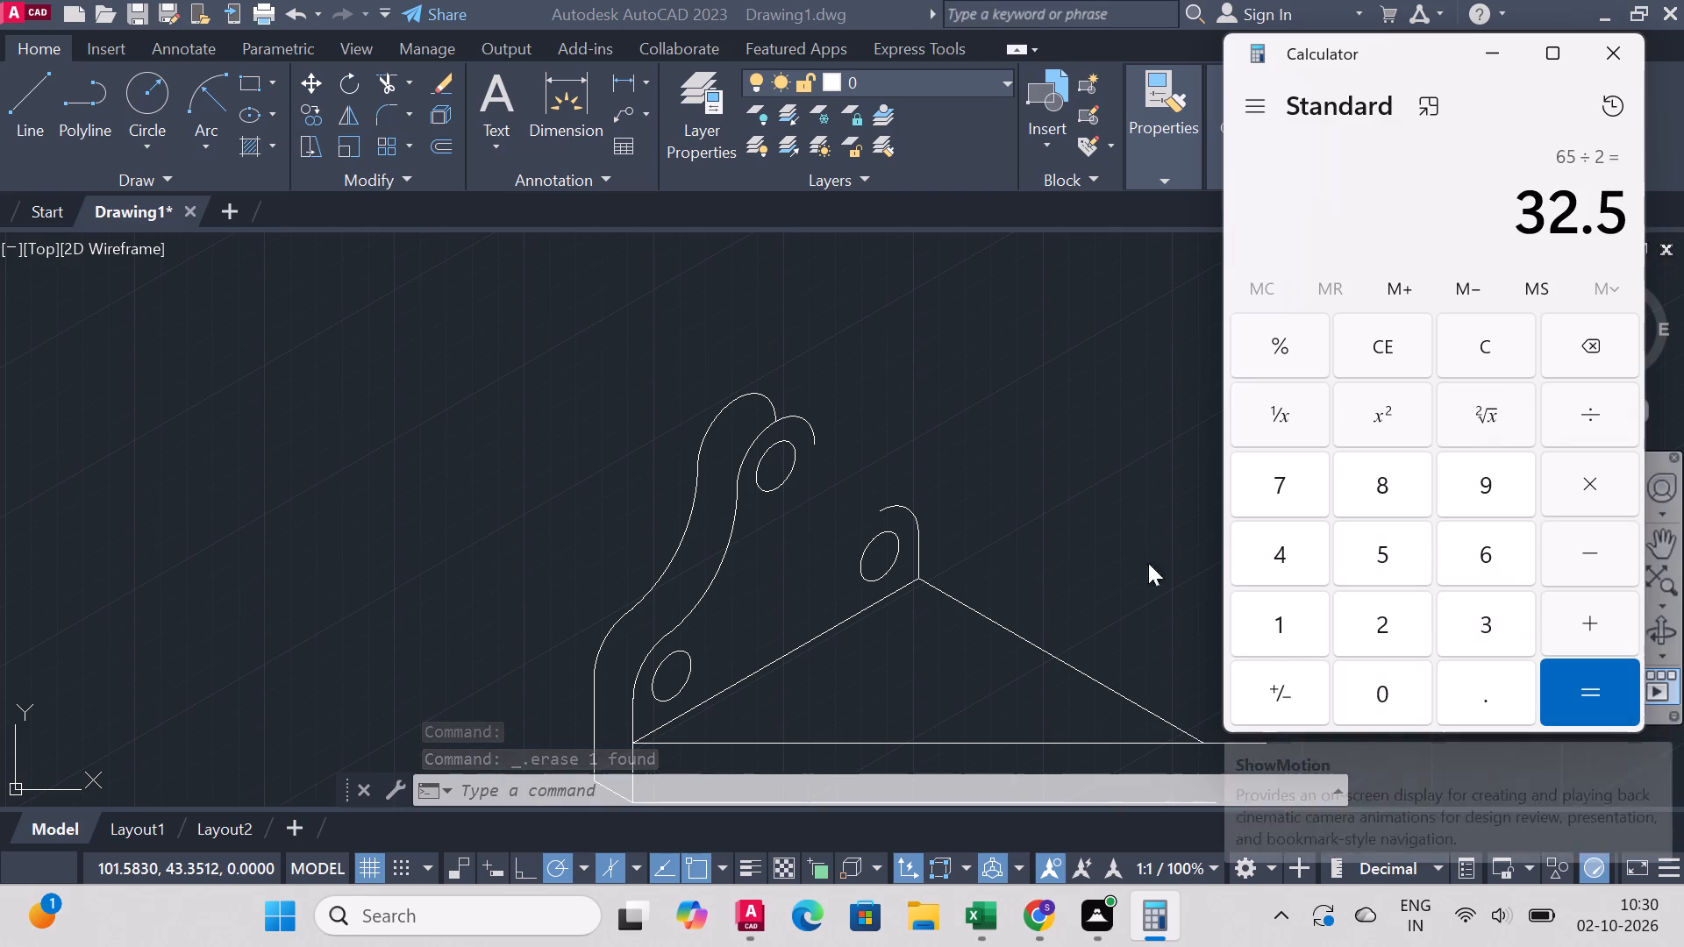
{"action": "left_click", "coordinate": [1519, 52]}
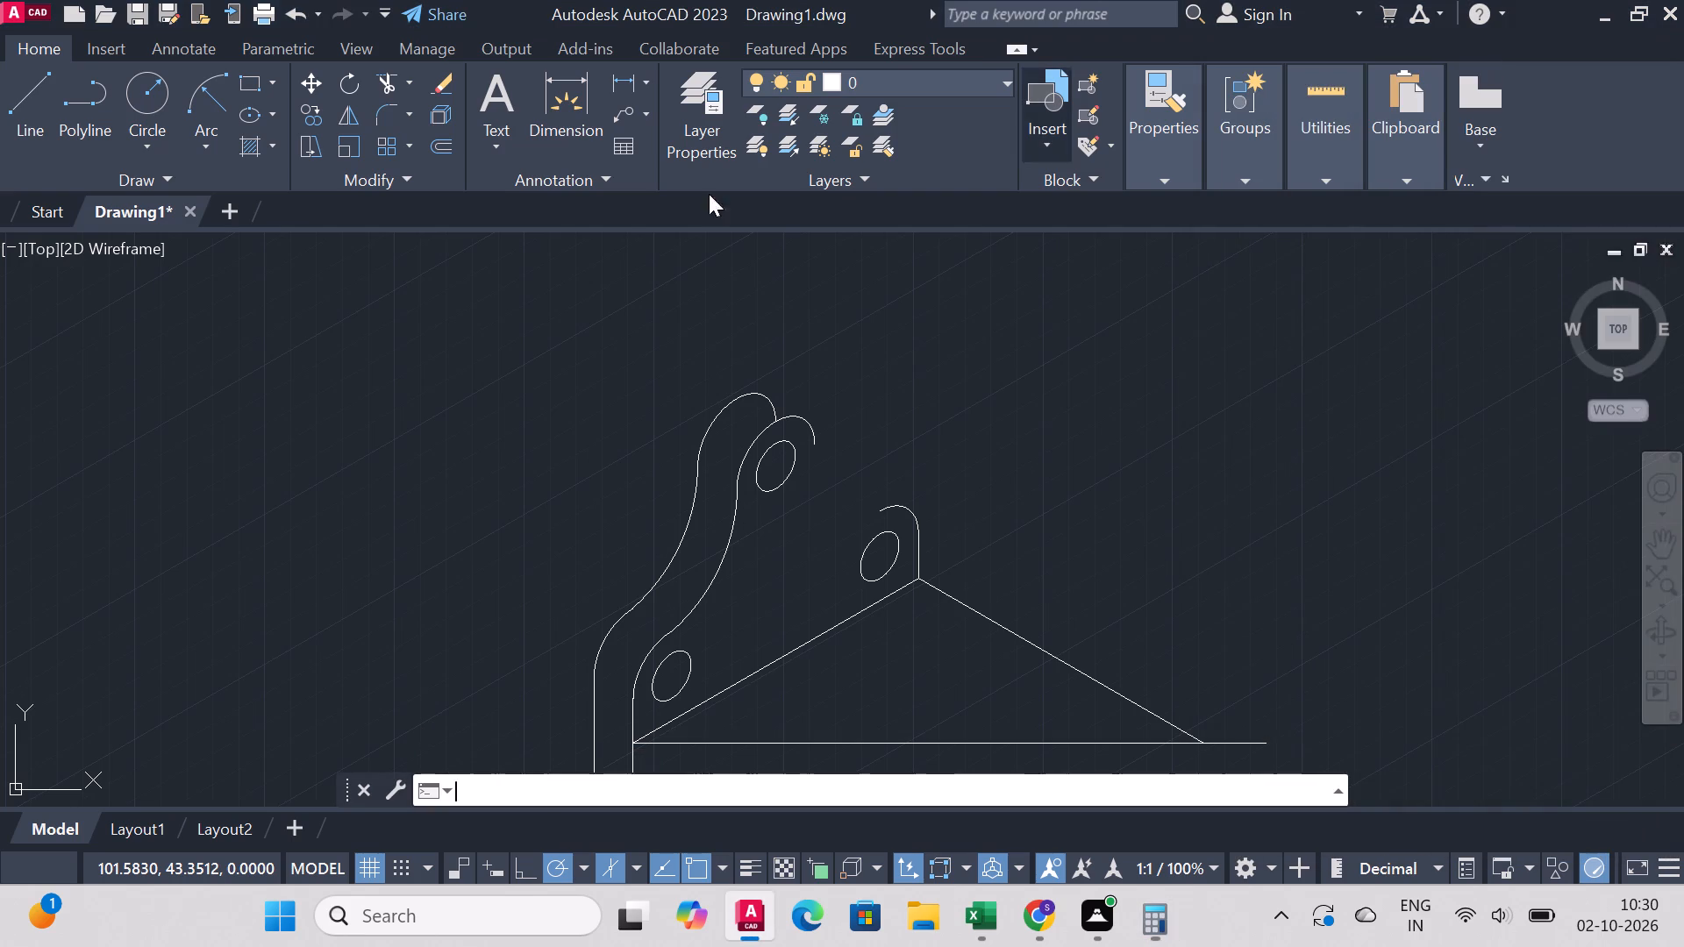
Draw a start-end-radius arc of radius 32.5 from the top lobe's end to the right-hand lobe's end.
{"action": "left_click", "coordinate": [195, 95]}
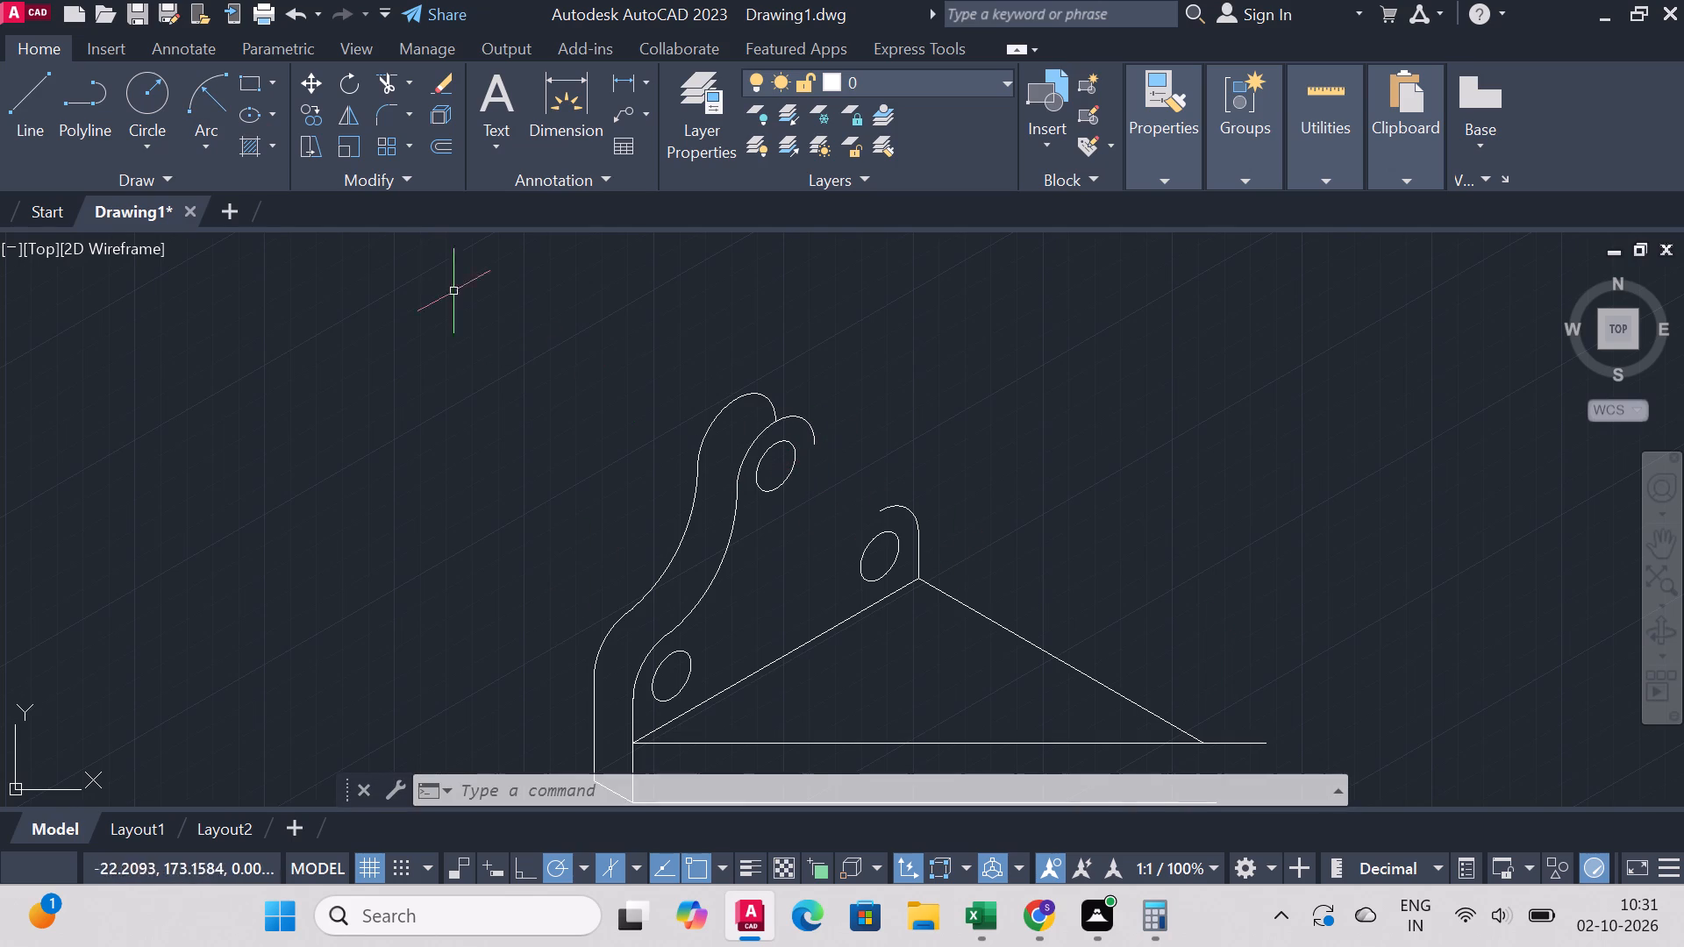
{"action": "left_click", "coordinate": [193, 106]}
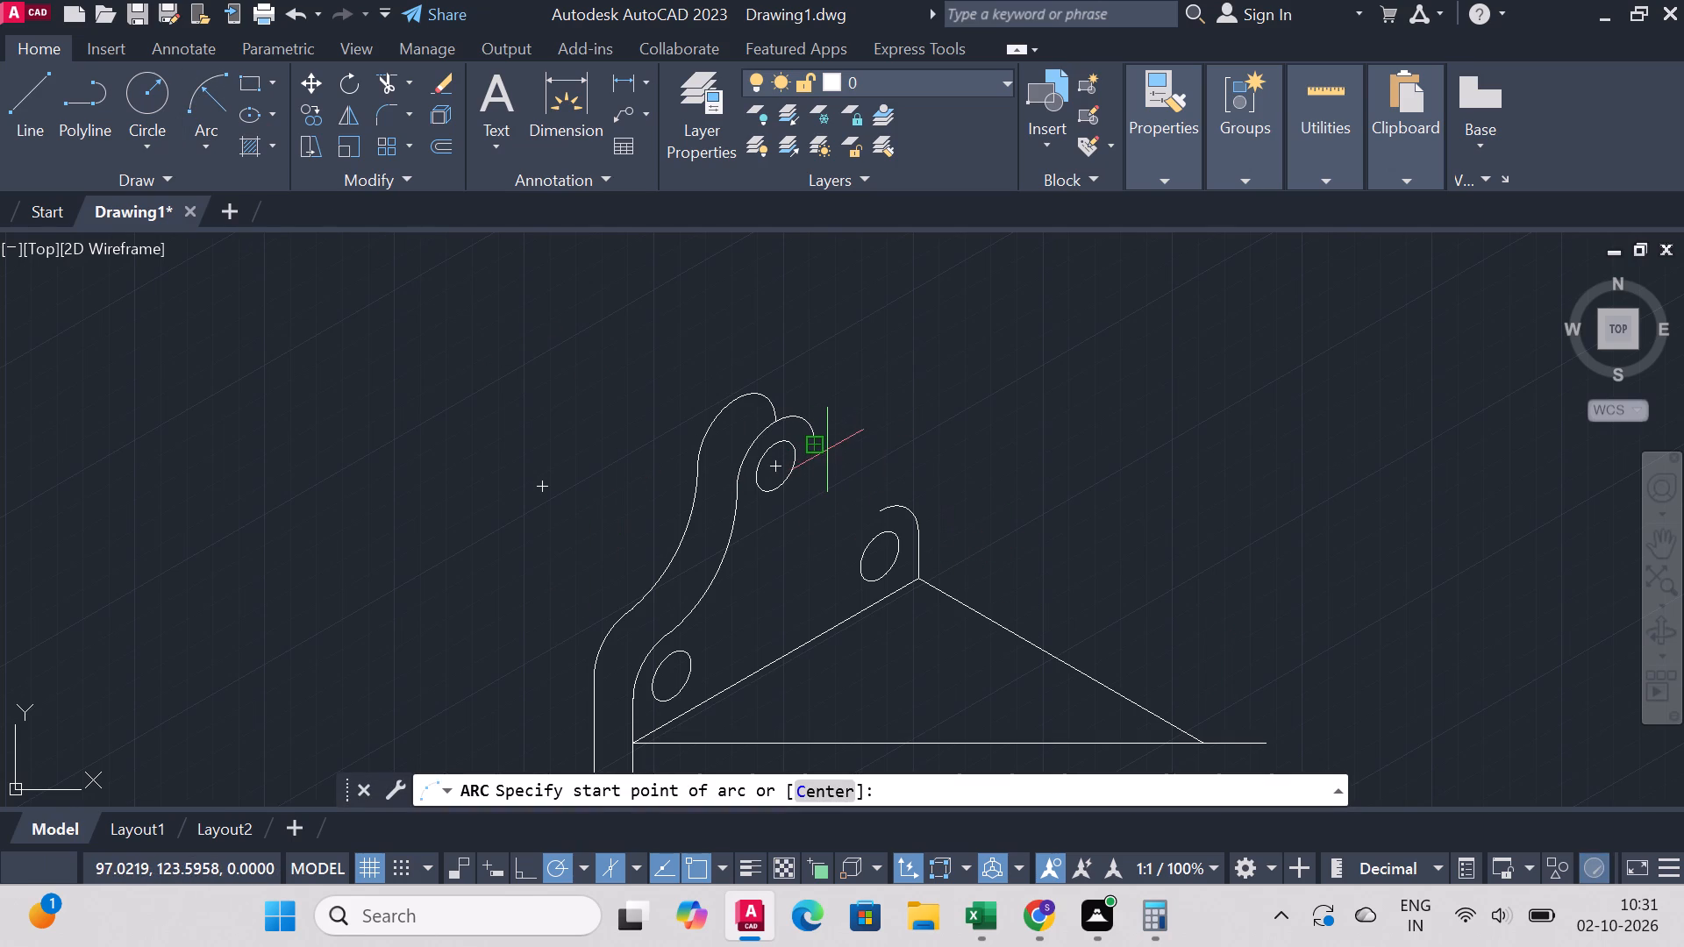
{"action": "left_click", "coordinate": [810, 445]}
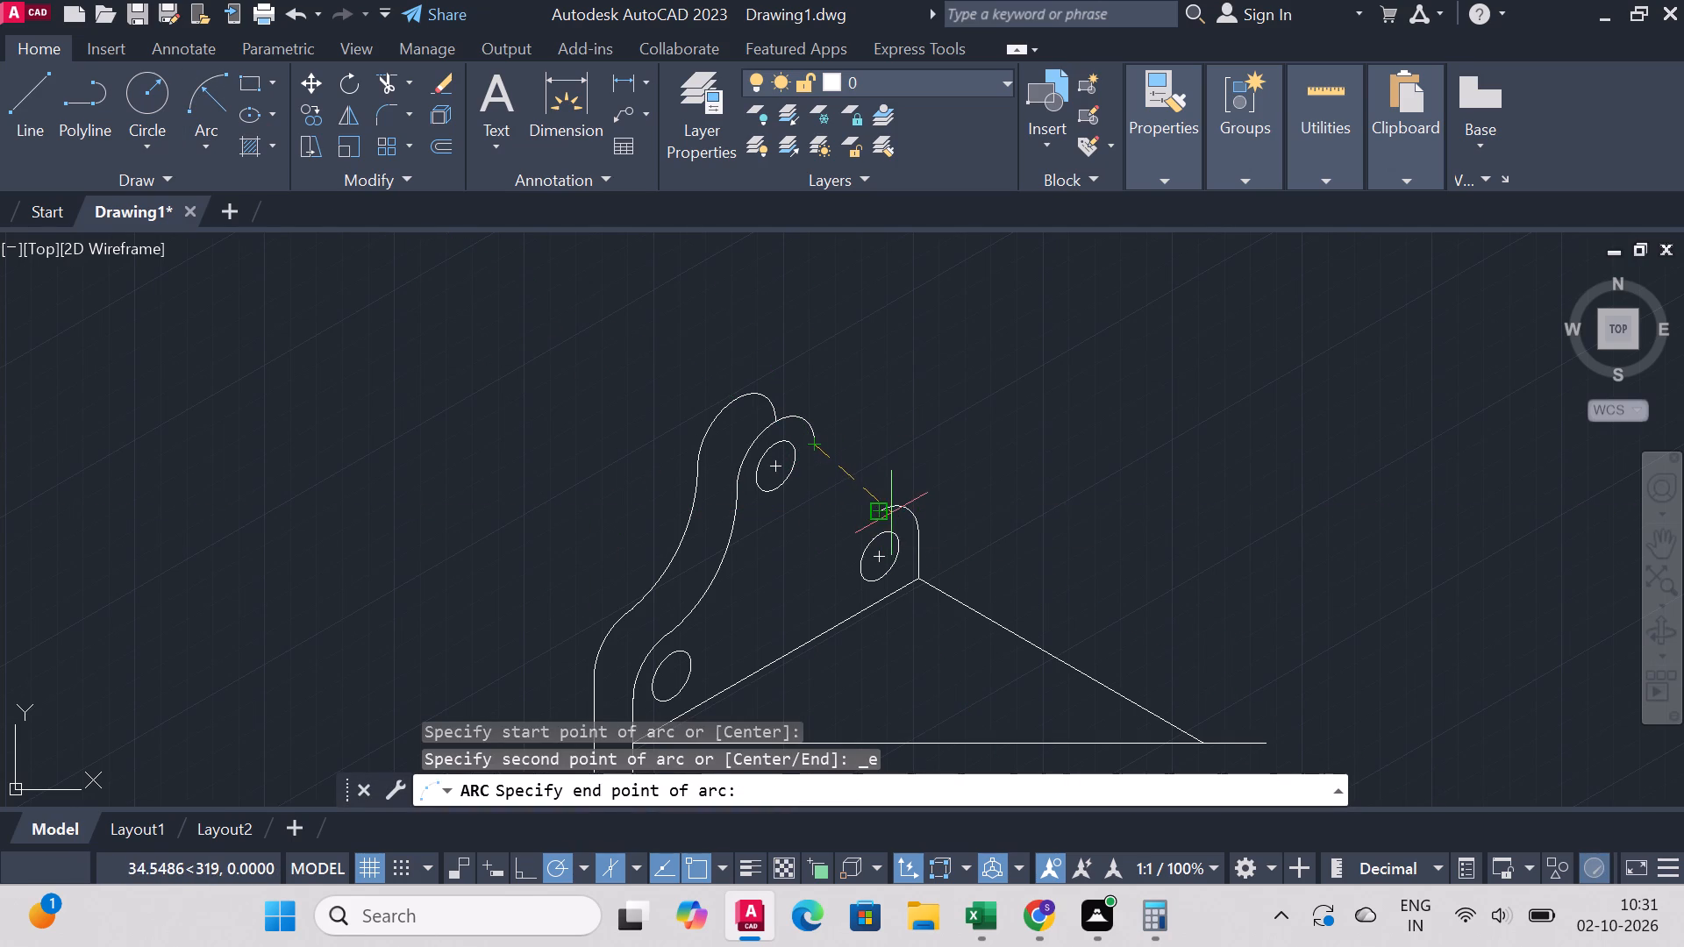
{"action": "left_click", "coordinate": [876, 514]}
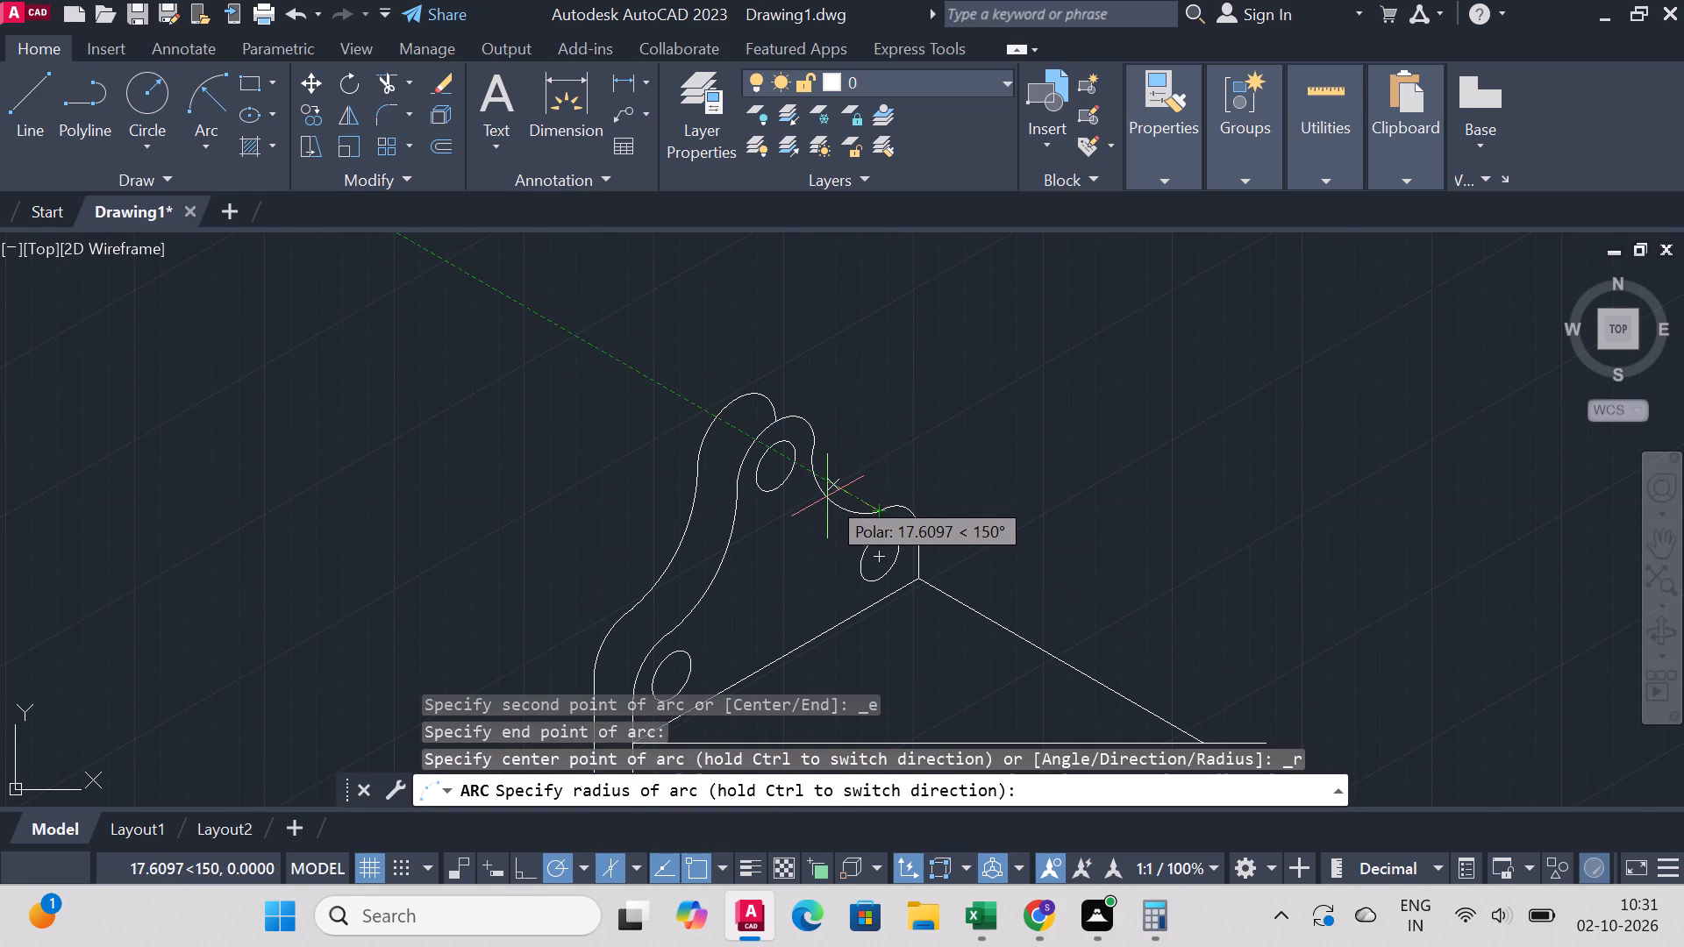
{"action": "type", "text": "32"}
{"action": "type", "text": ".5"}
{"action": "key", "text": "Return"}
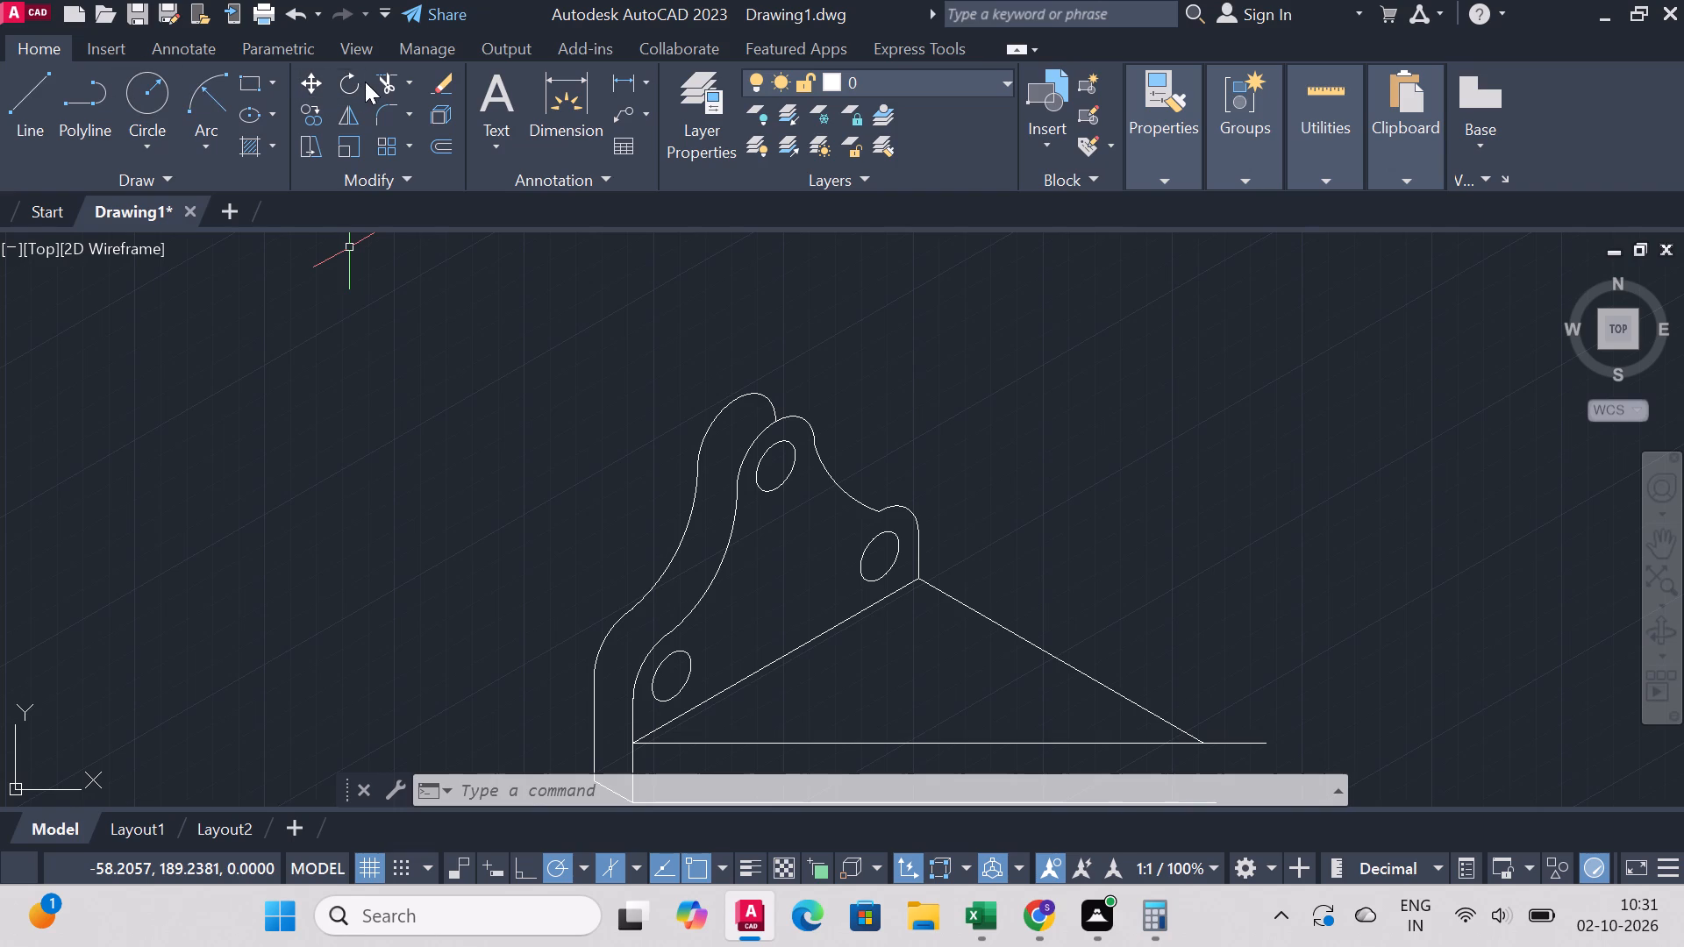
Extend the lower end of the new arc across to the outer edge of the right-hand lobe.
{"action": "left_click", "coordinate": [410, 73]}
{"action": "left_click", "coordinate": [454, 168]}
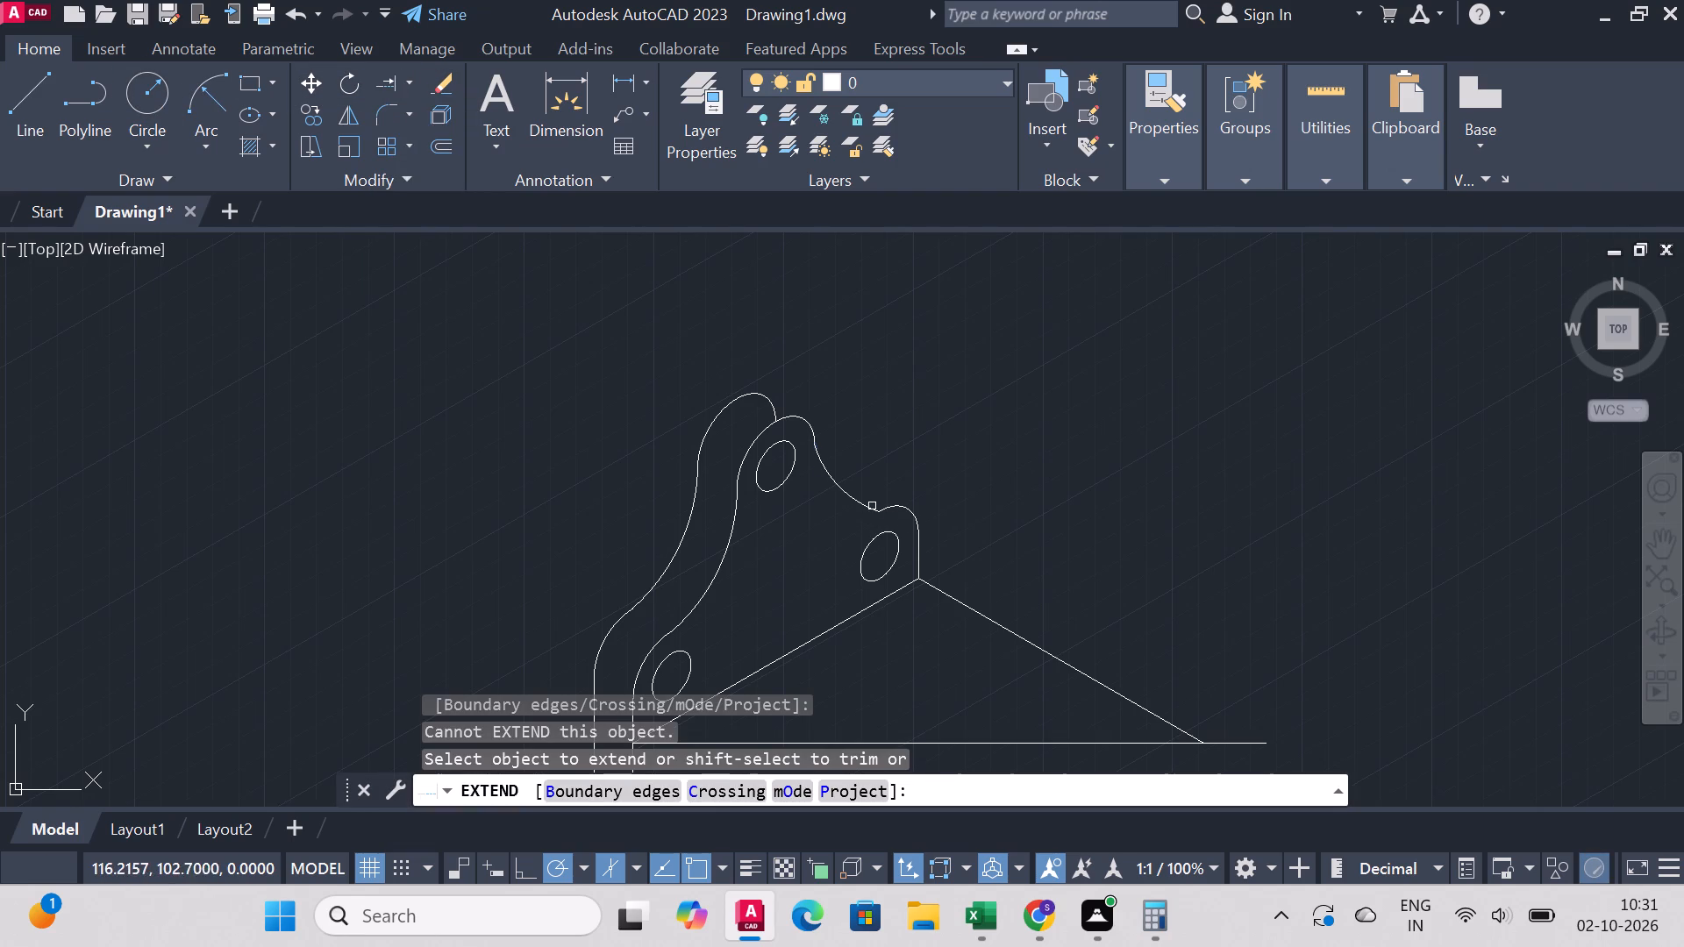
{"action": "left_click", "coordinate": [868, 504]}
{"action": "right_click", "coordinate": [931, 423]}
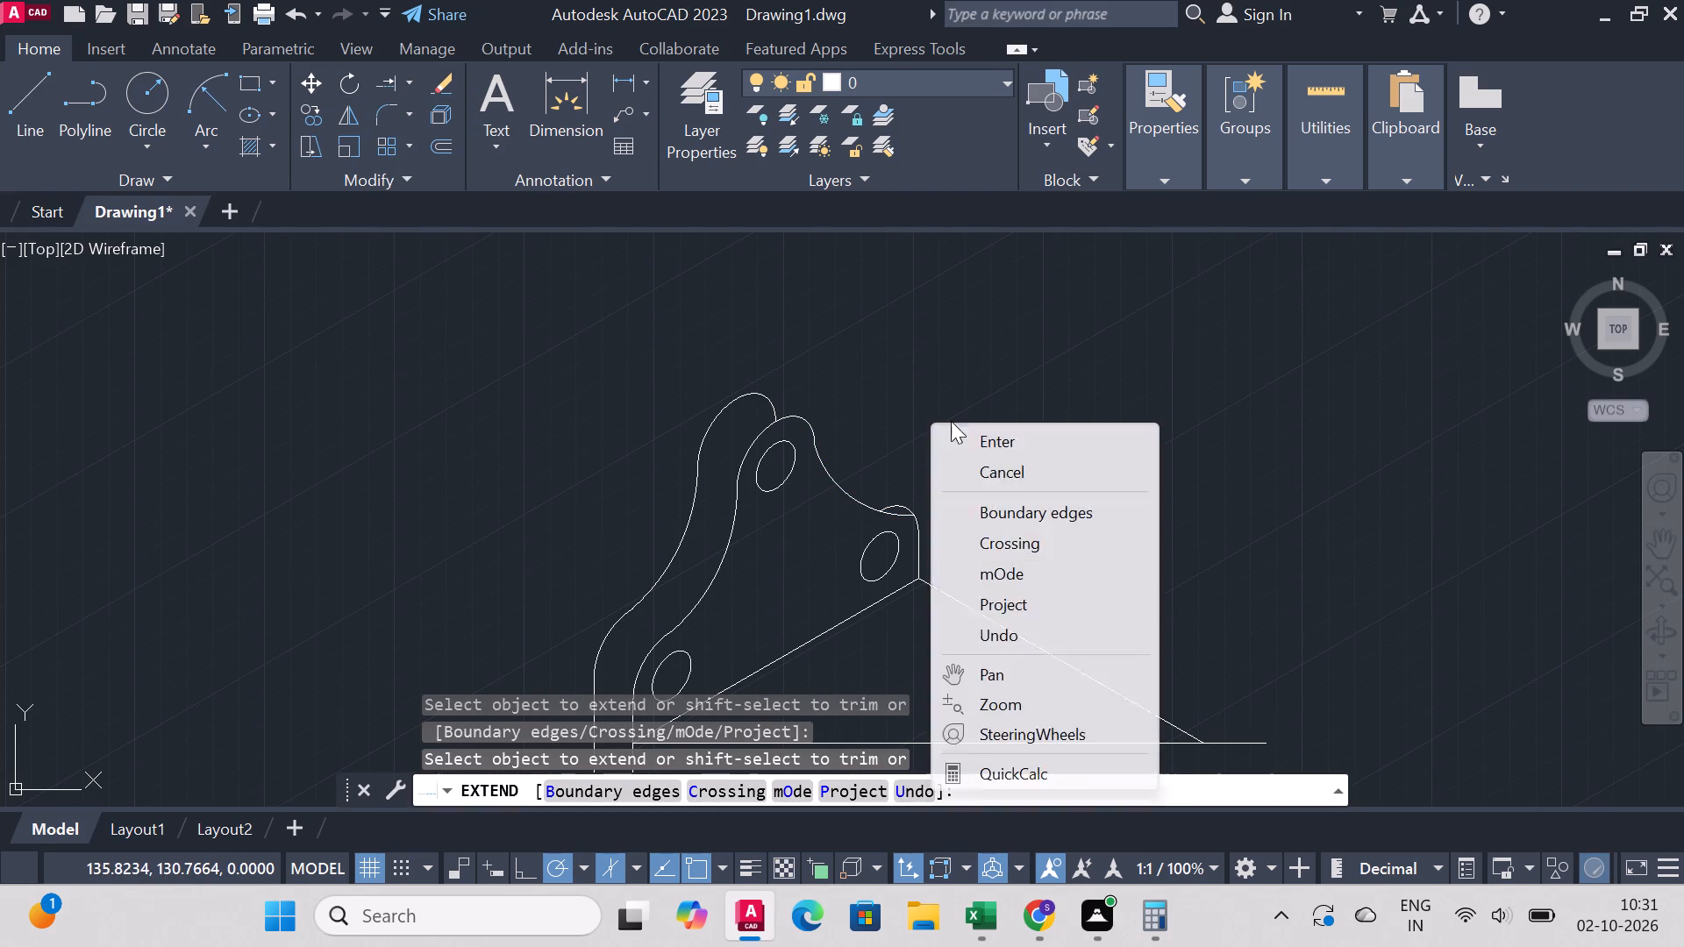
{"action": "left_click", "coordinate": [969, 421]}
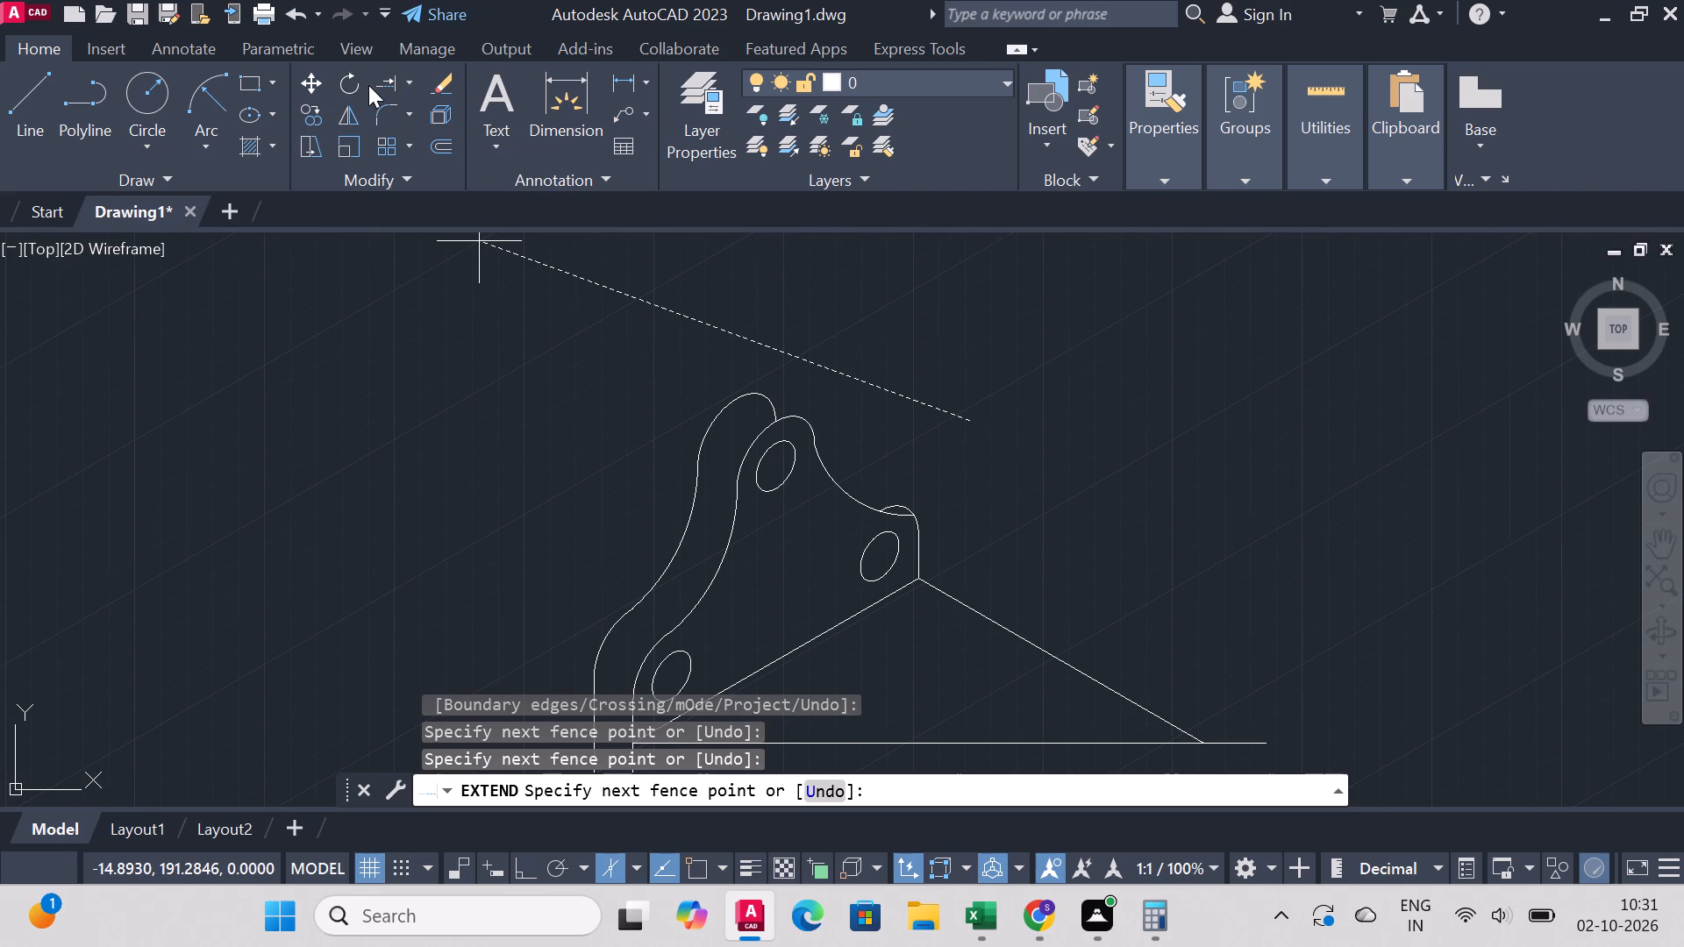
Trim away the right-hand lobe's curve above the extended arc.
{"action": "left_click", "coordinate": [405, 82]}
{"action": "left_click", "coordinate": [409, 131]}
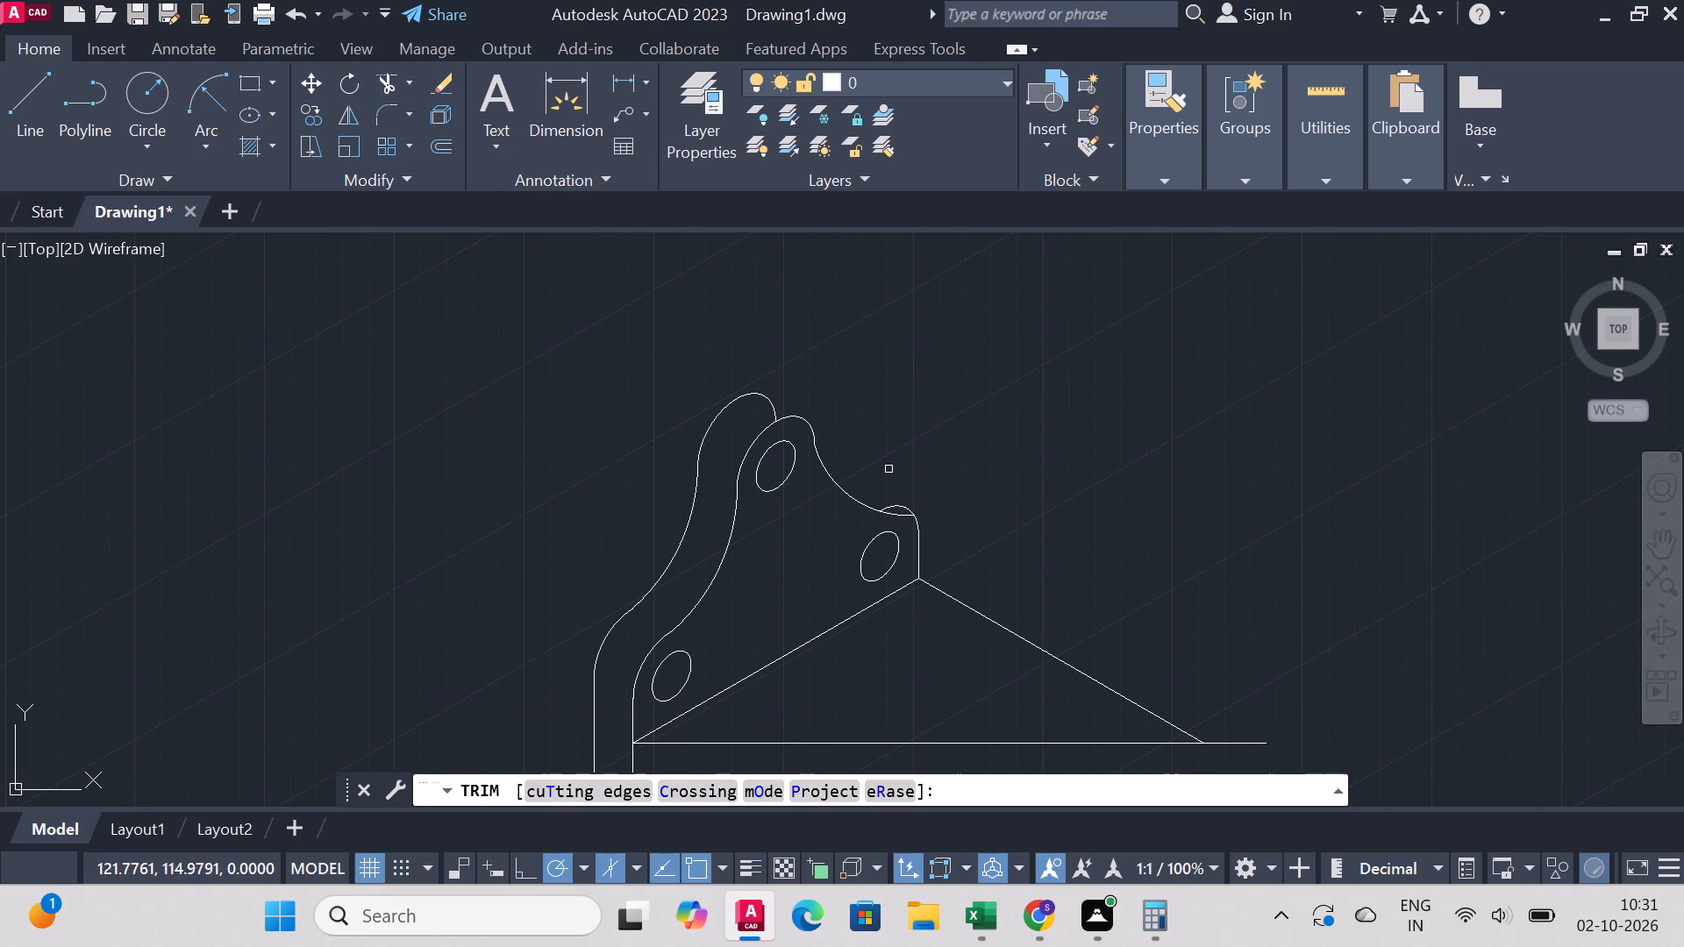
{"action": "left_click", "coordinate": [902, 509]}
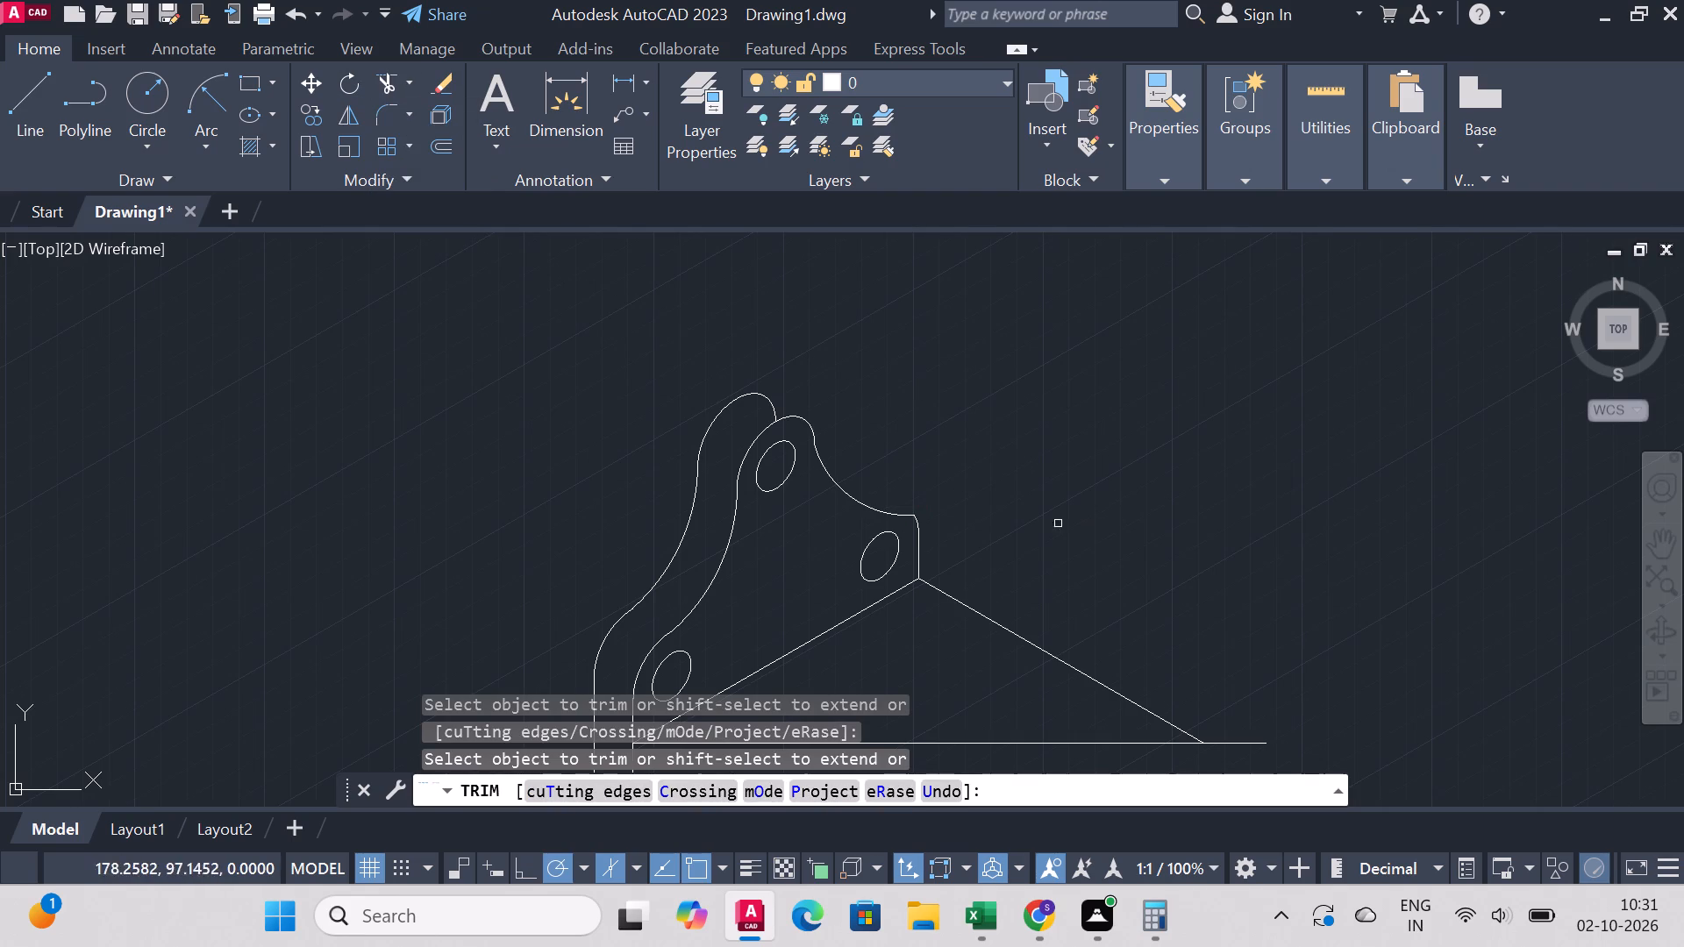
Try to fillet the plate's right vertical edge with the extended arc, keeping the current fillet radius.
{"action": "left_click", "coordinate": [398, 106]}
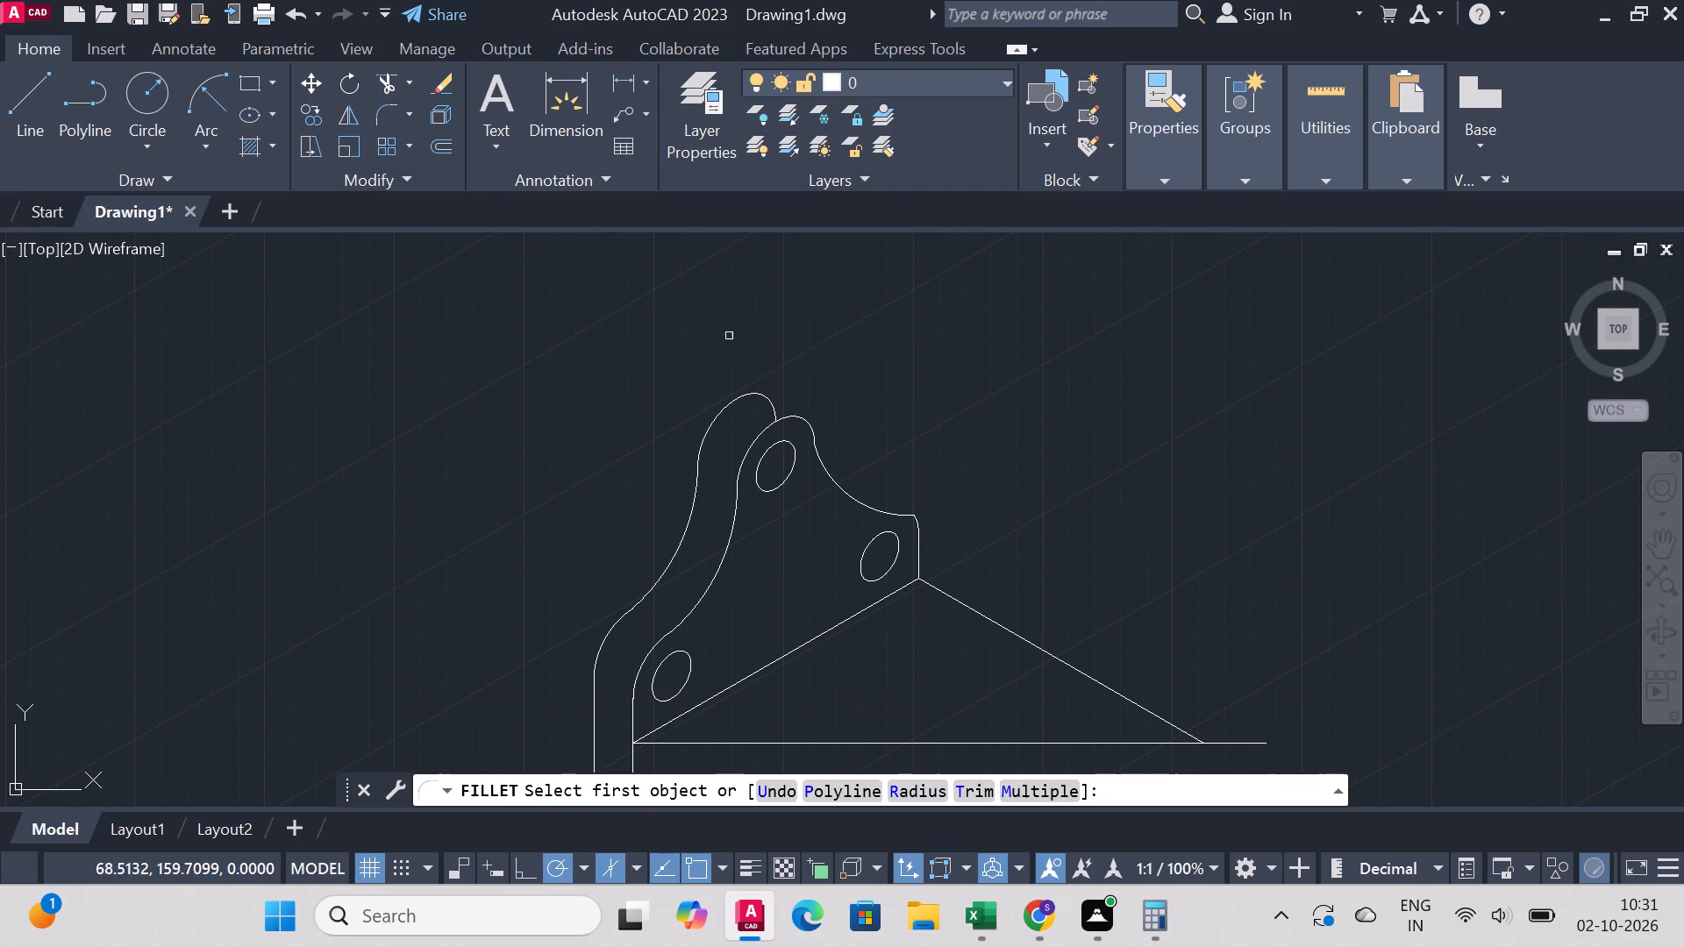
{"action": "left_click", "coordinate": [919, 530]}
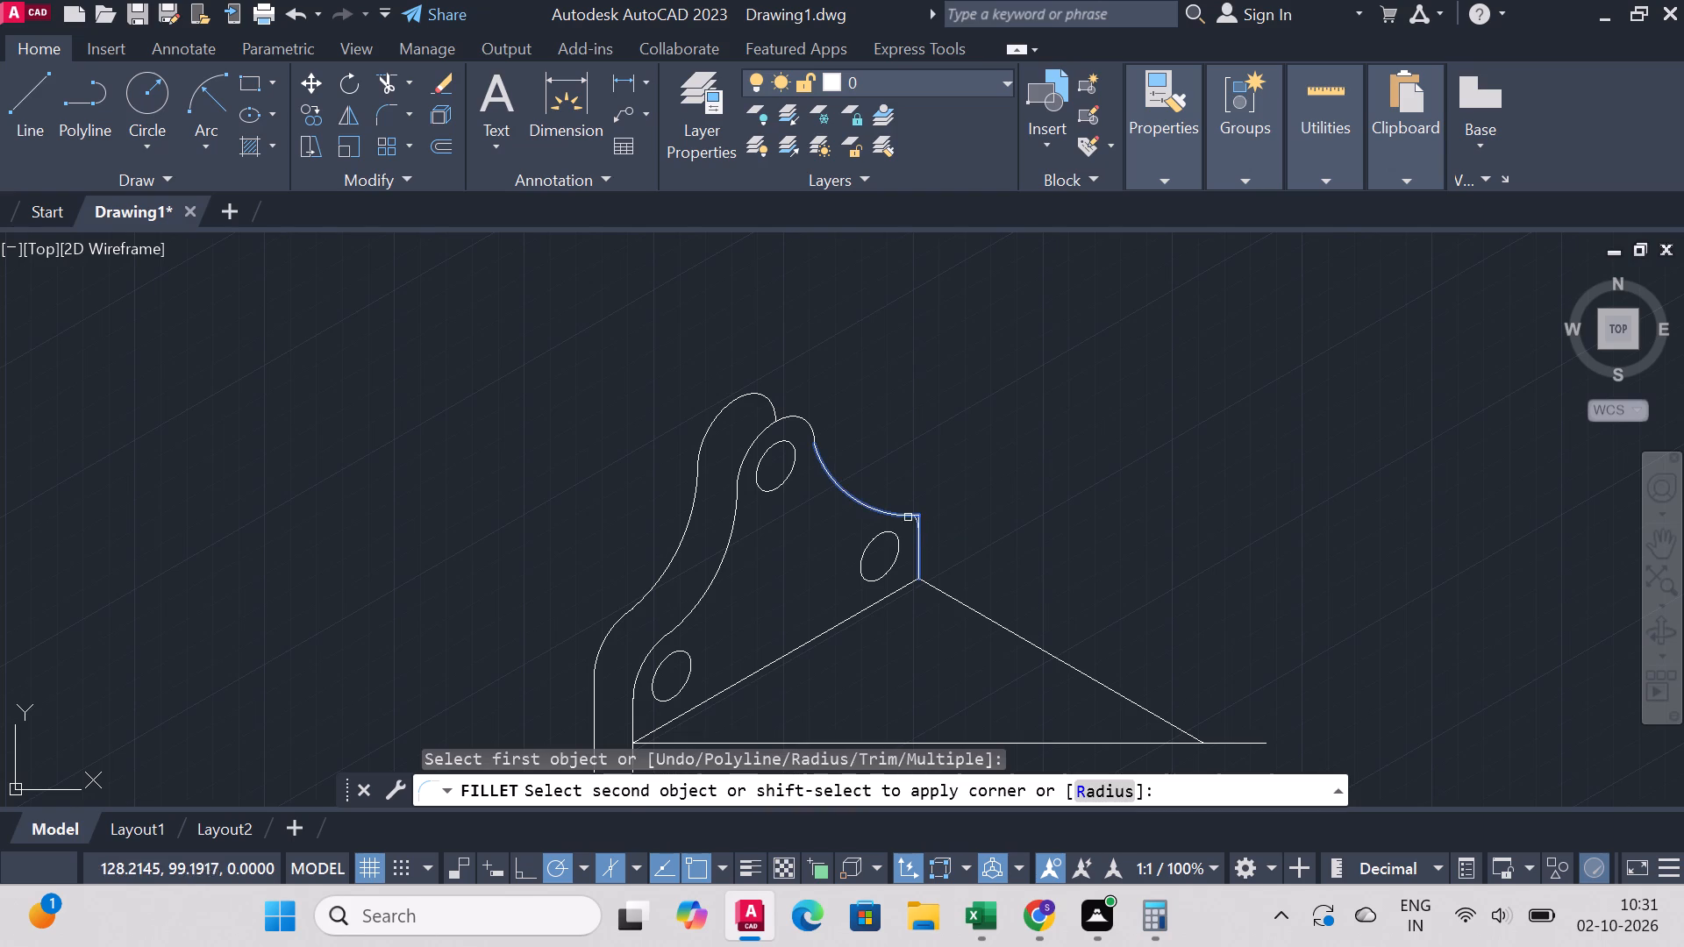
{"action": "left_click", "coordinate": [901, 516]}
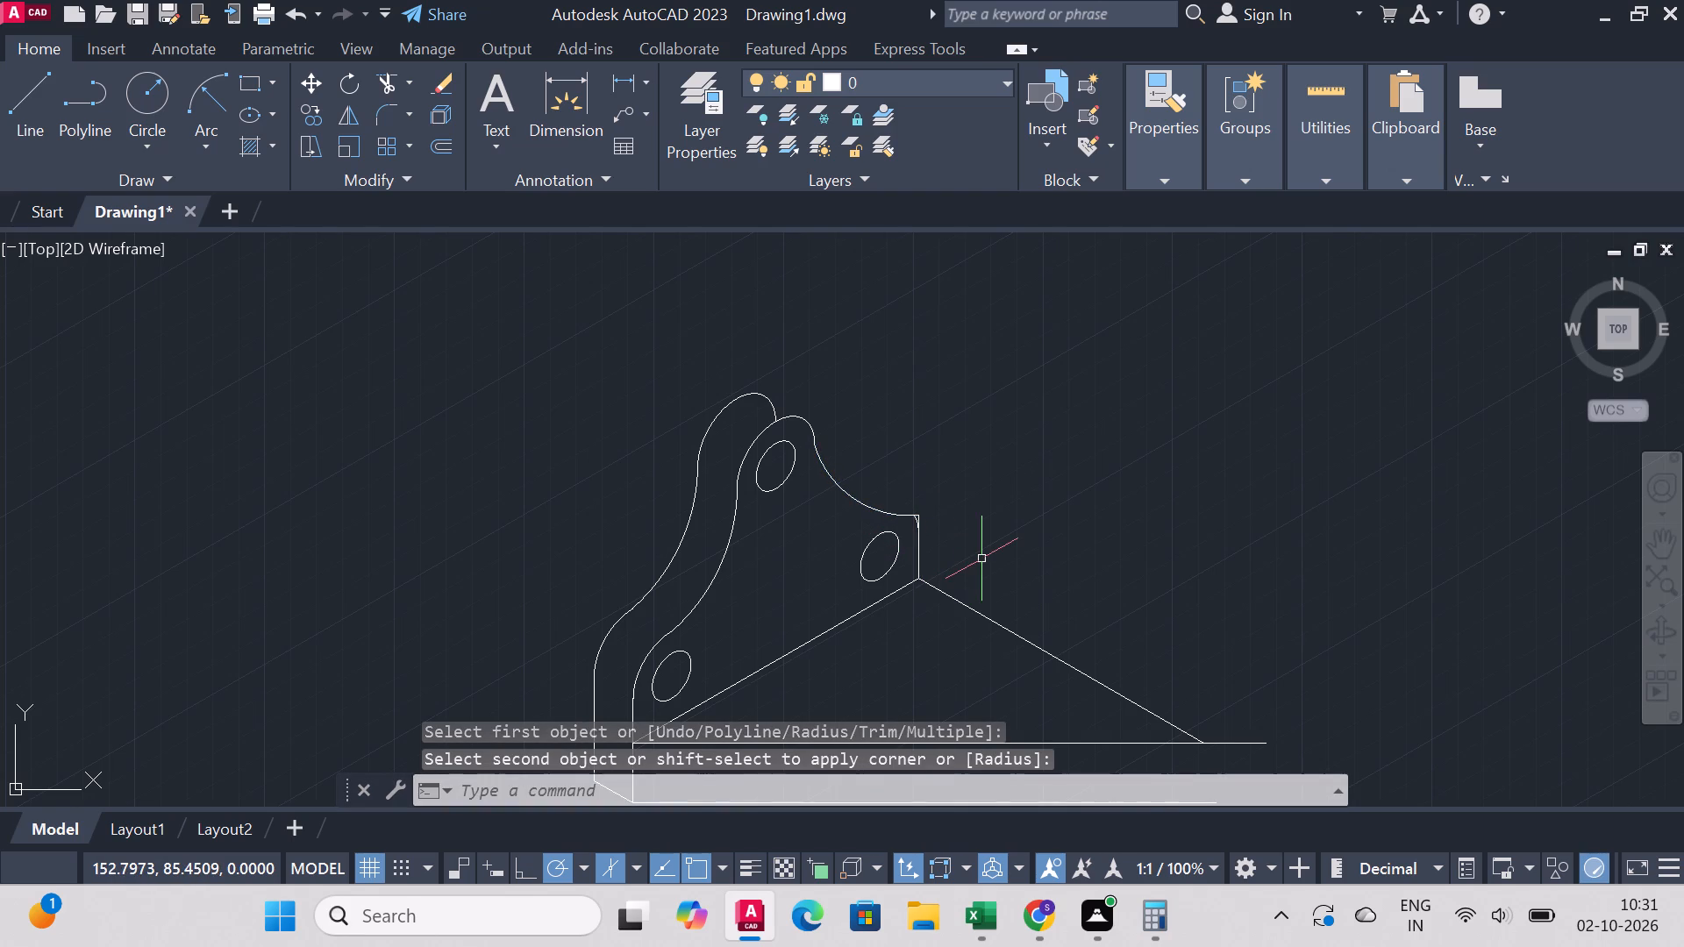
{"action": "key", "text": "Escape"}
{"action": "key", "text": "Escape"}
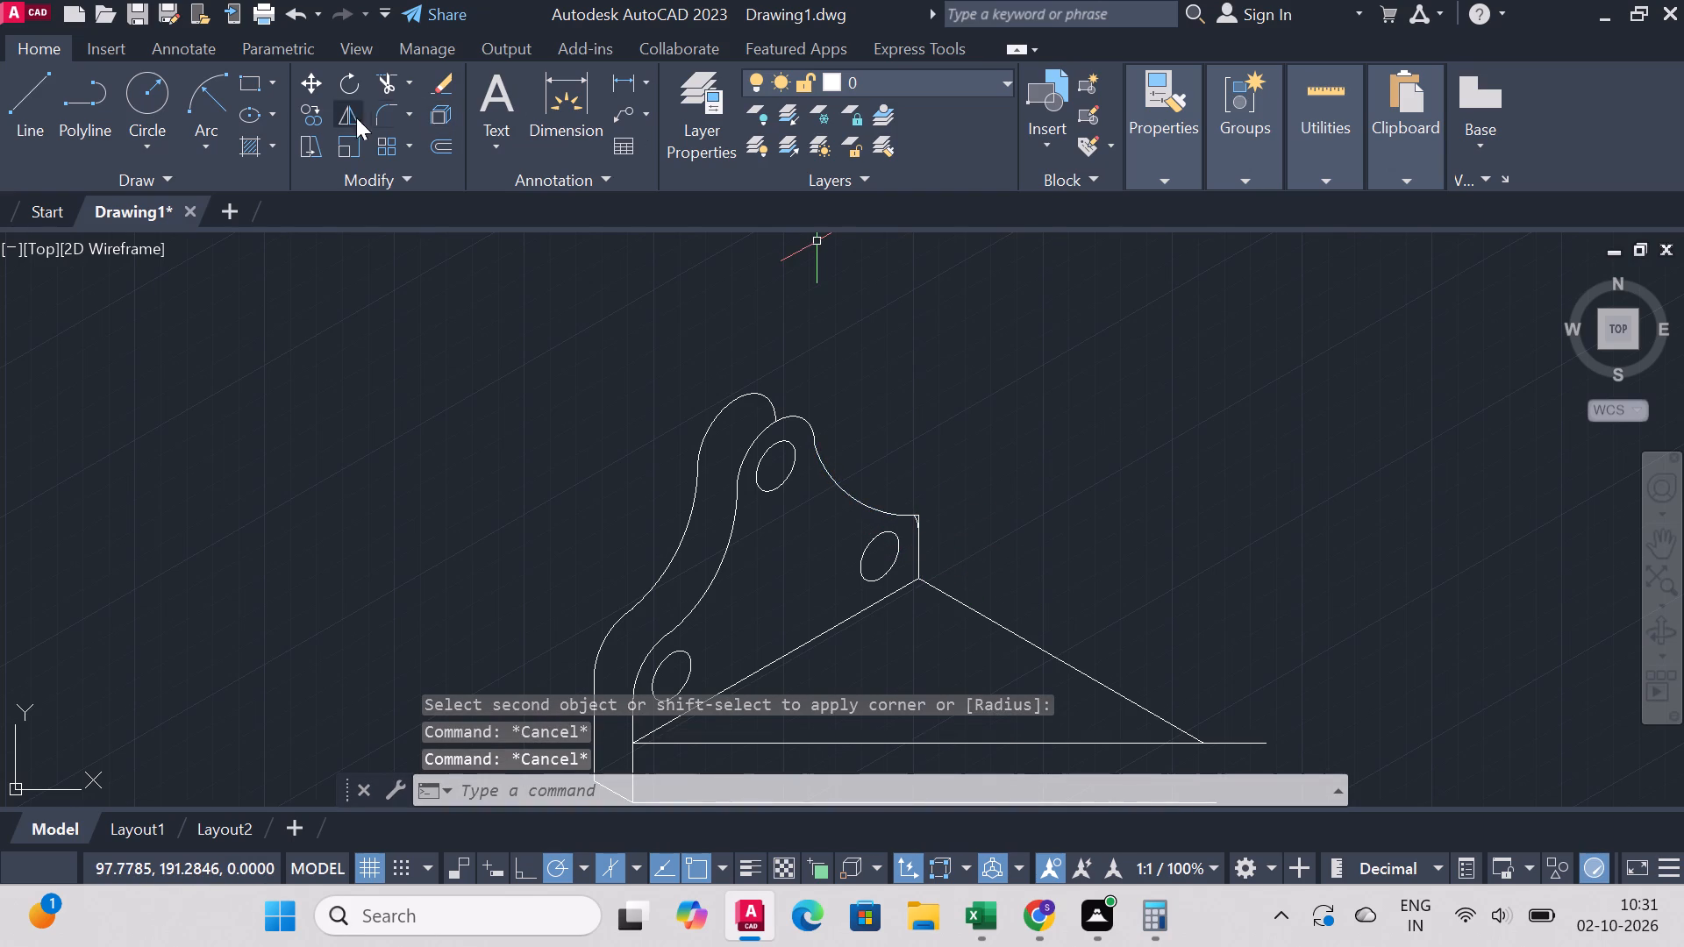
Fillet the corner between the plate's right vertical edge and the extended arc with radius 15.
{"action": "left_click", "coordinate": [389, 110]}
{"action": "left_click", "coordinate": [922, 536]}
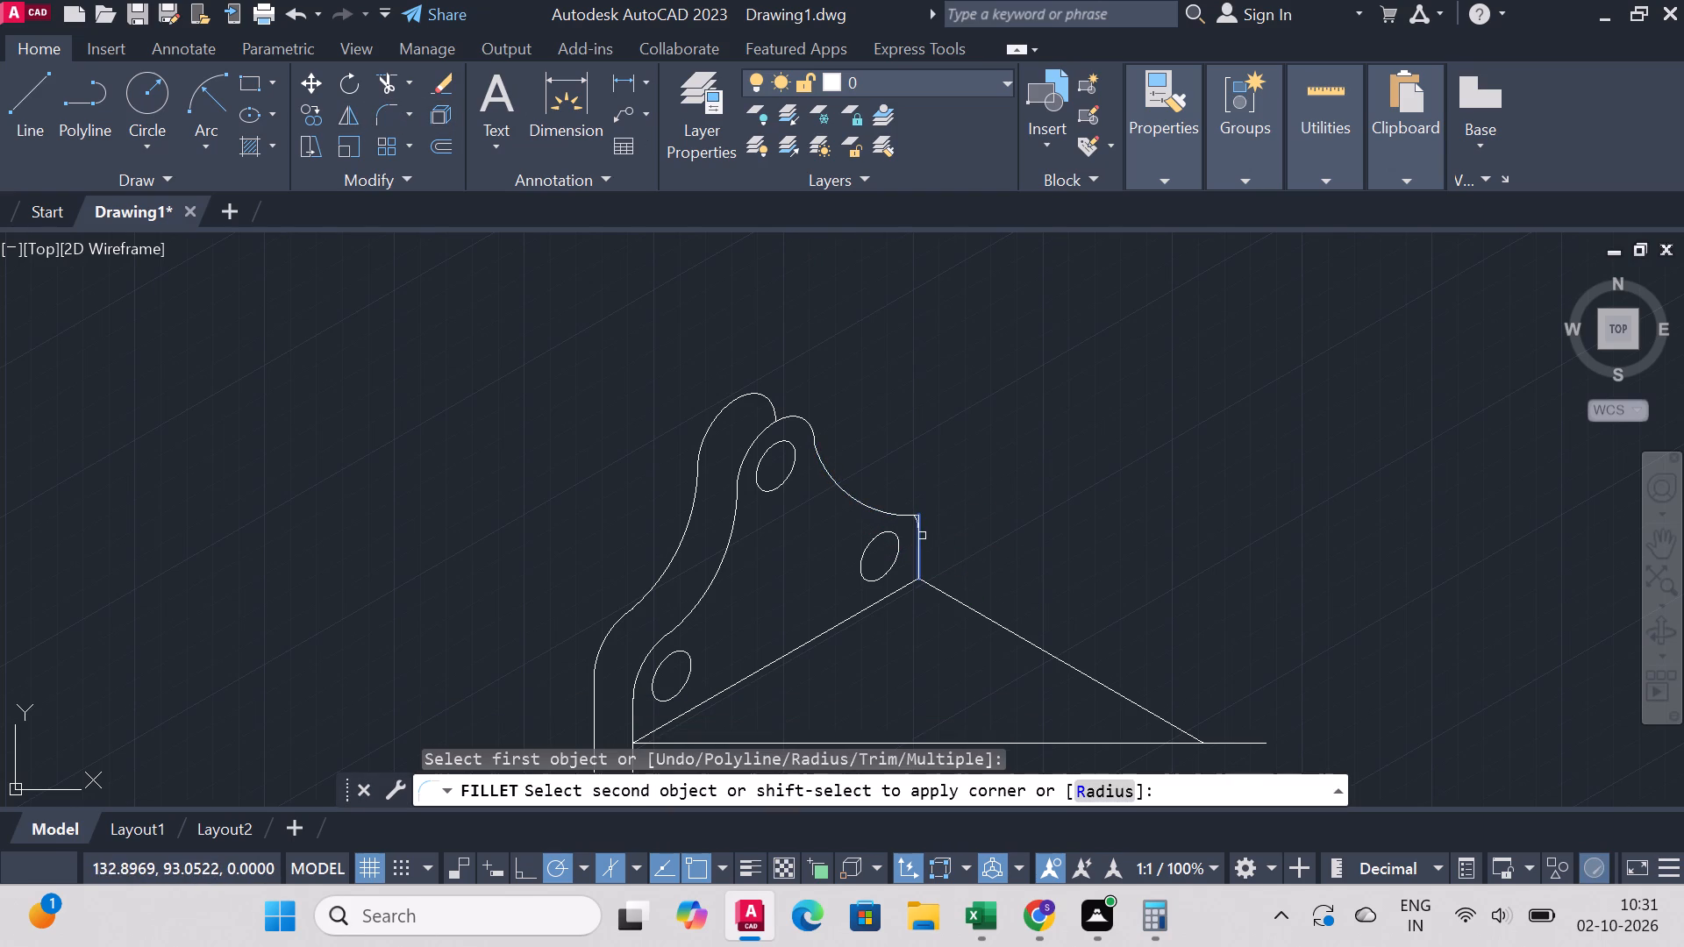
{"action": "key", "text": "r"}
{"action": "key", "text": "Return"}
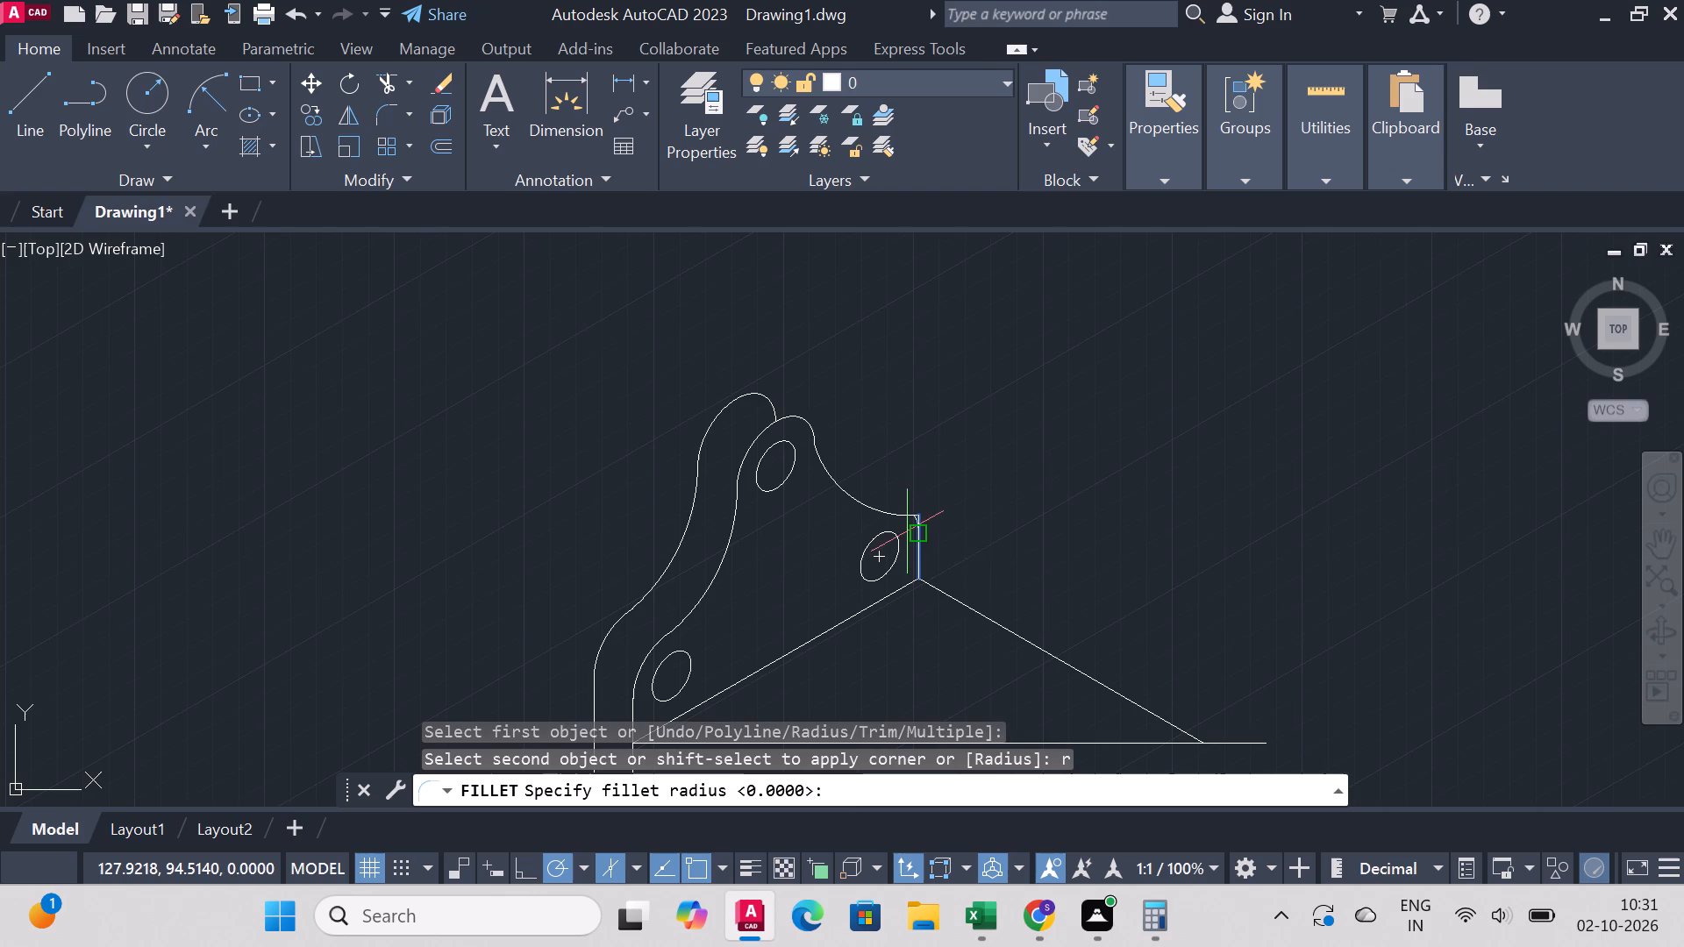
{"action": "type", "text": "15"}
{"action": "key", "text": "Return"}
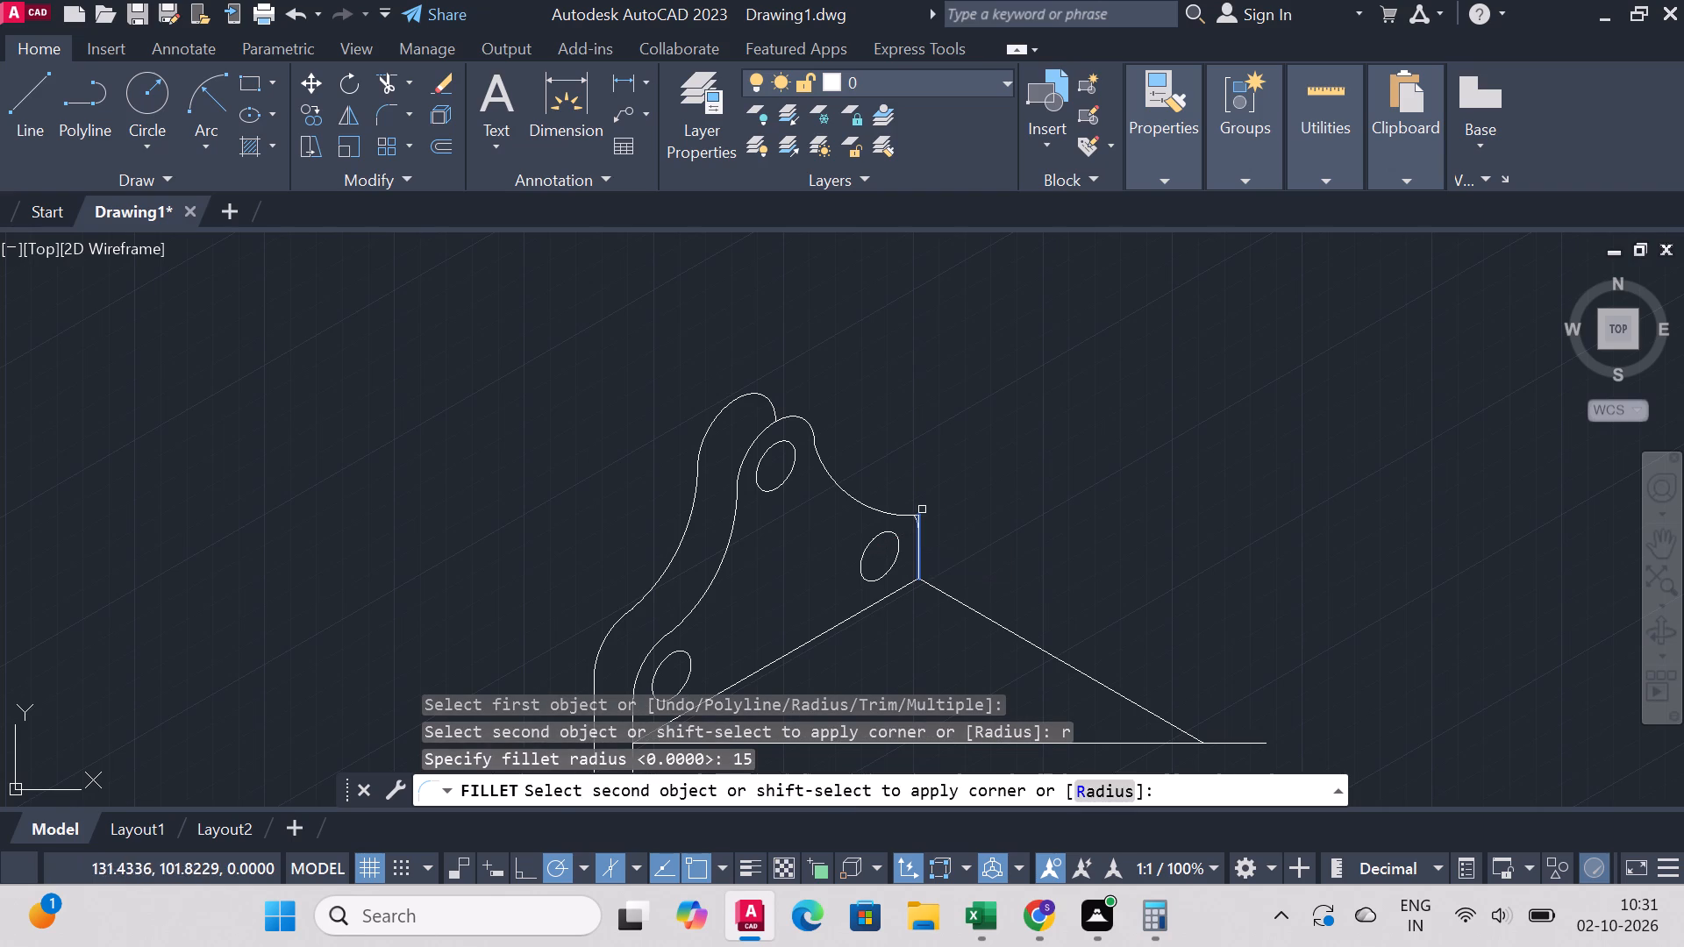
{"action": "left_click", "coordinate": [888, 515]}
{"action": "right_click", "coordinate": [950, 434]}
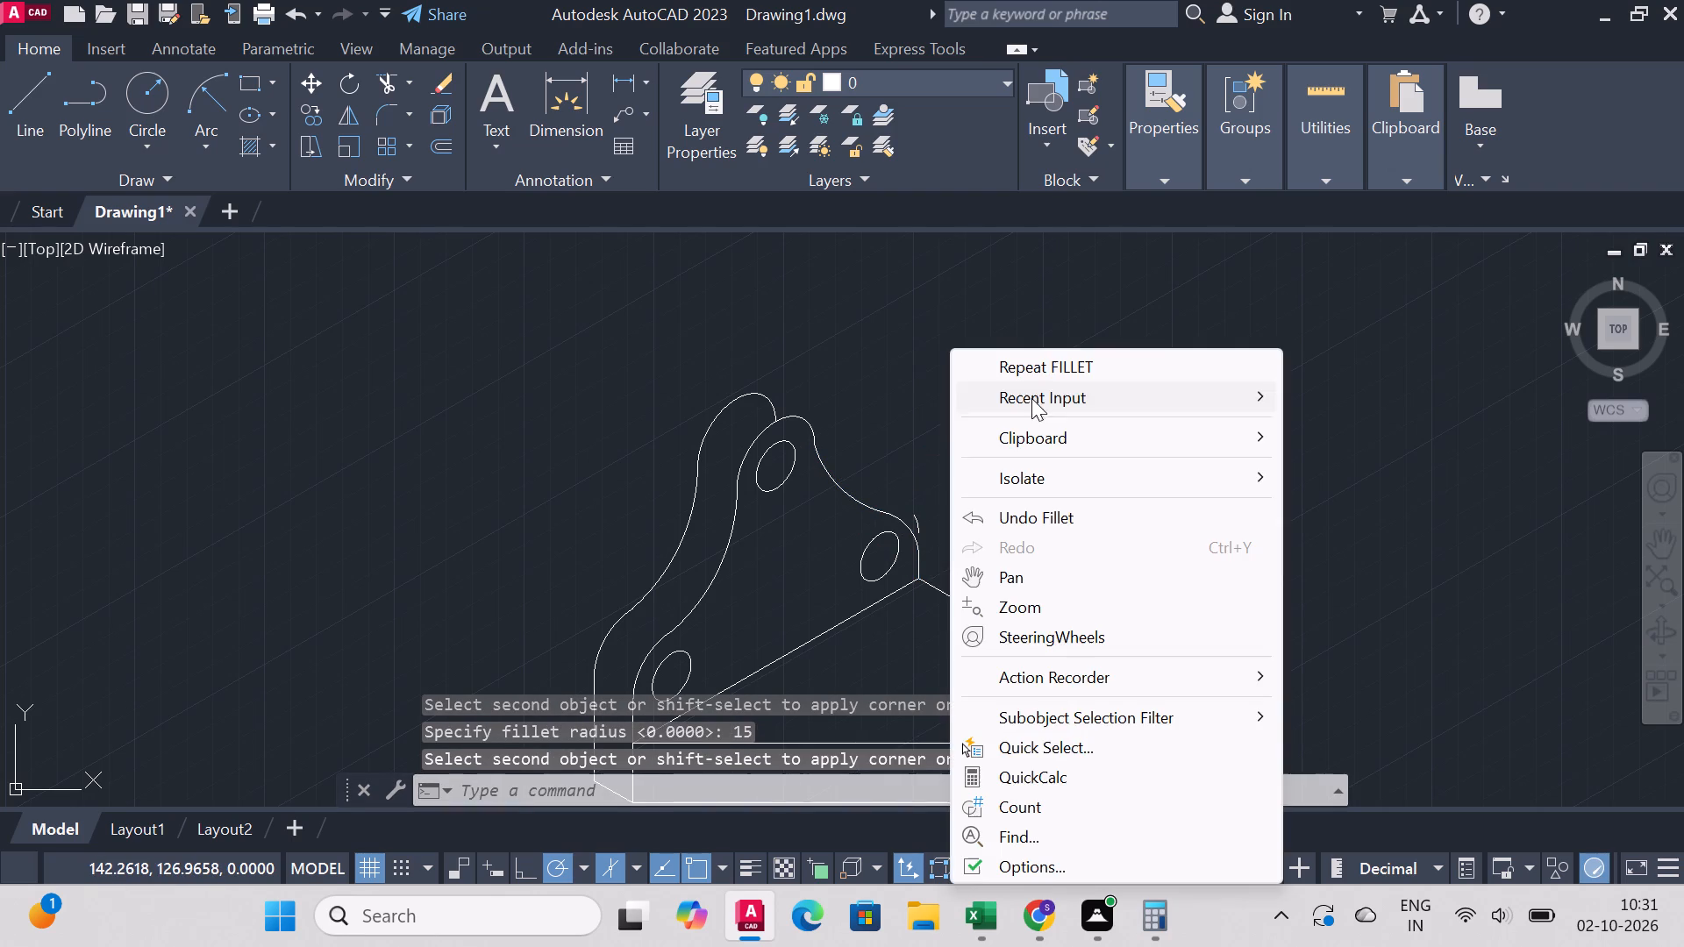
{"action": "key", "text": "Escape"}
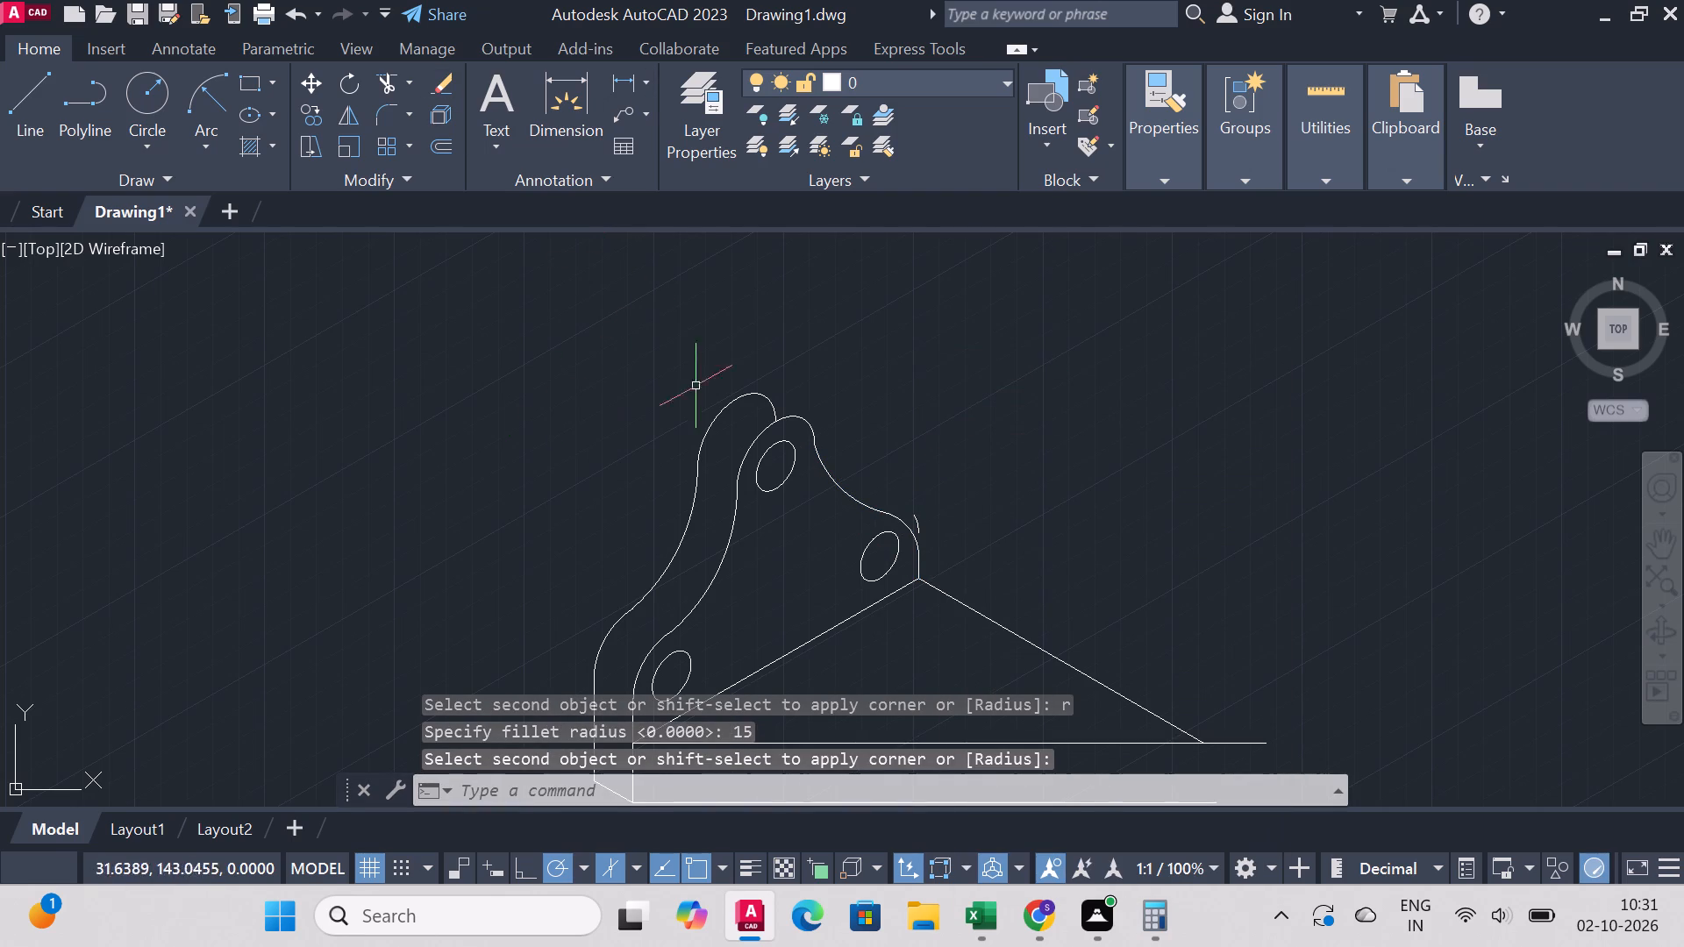
Trim off the leftover arc stub outside the right-hand lobe's new rounded corner.
{"action": "left_click", "coordinate": [387, 85]}
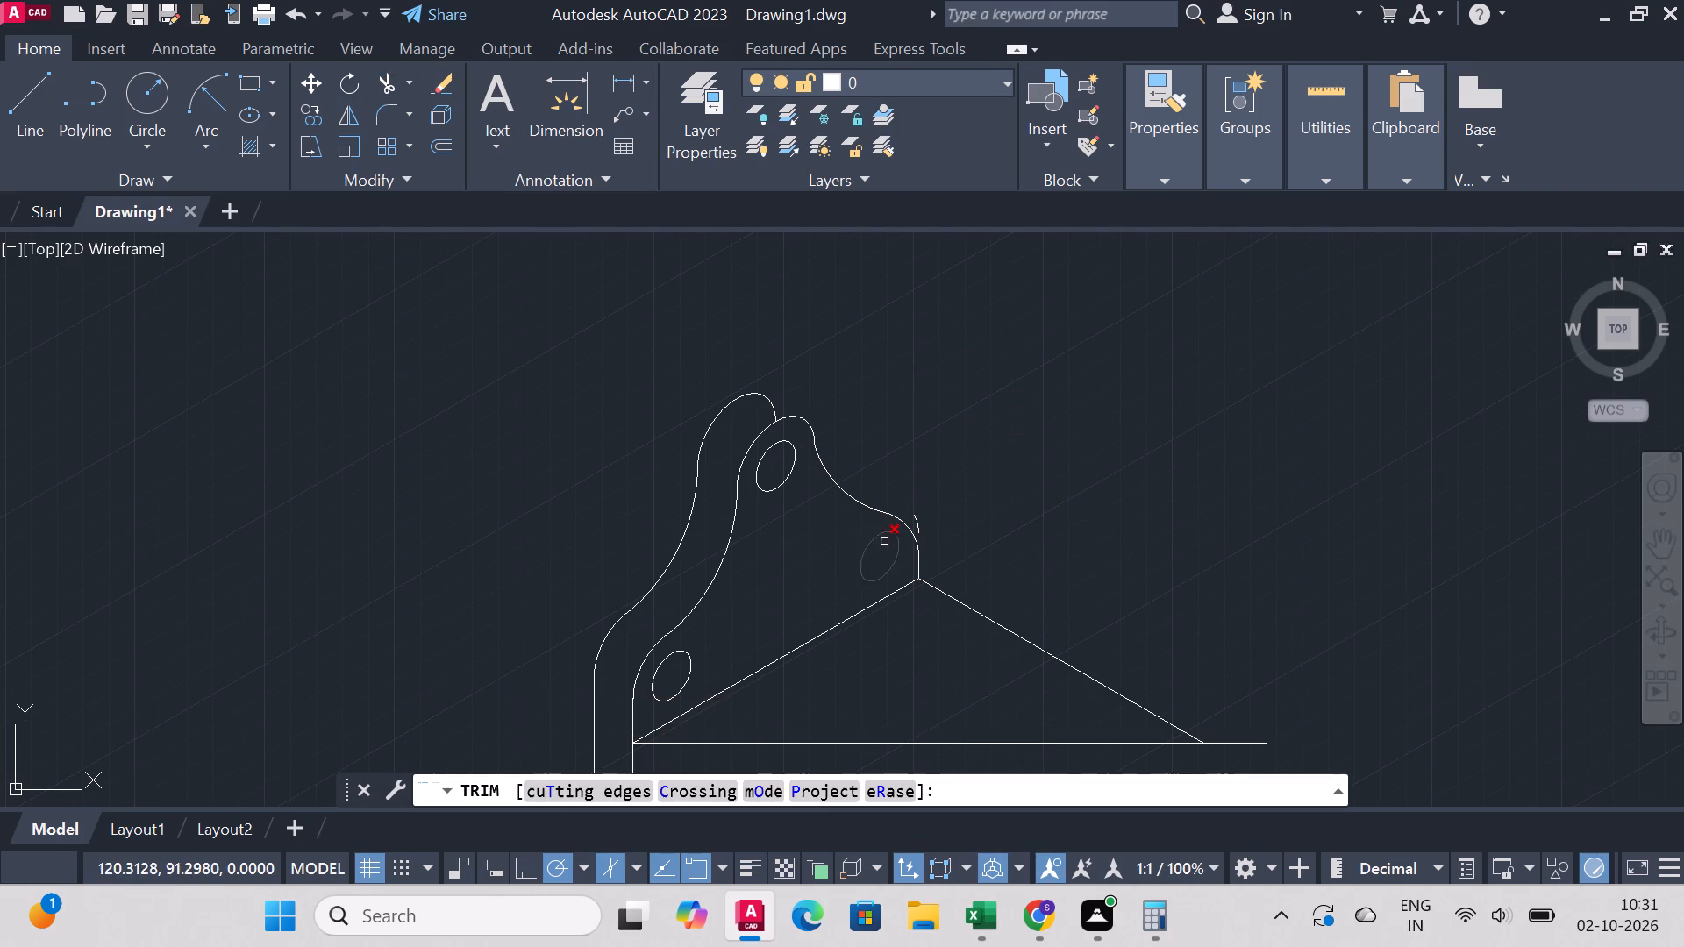
{"action": "left_click", "coordinate": [920, 525]}
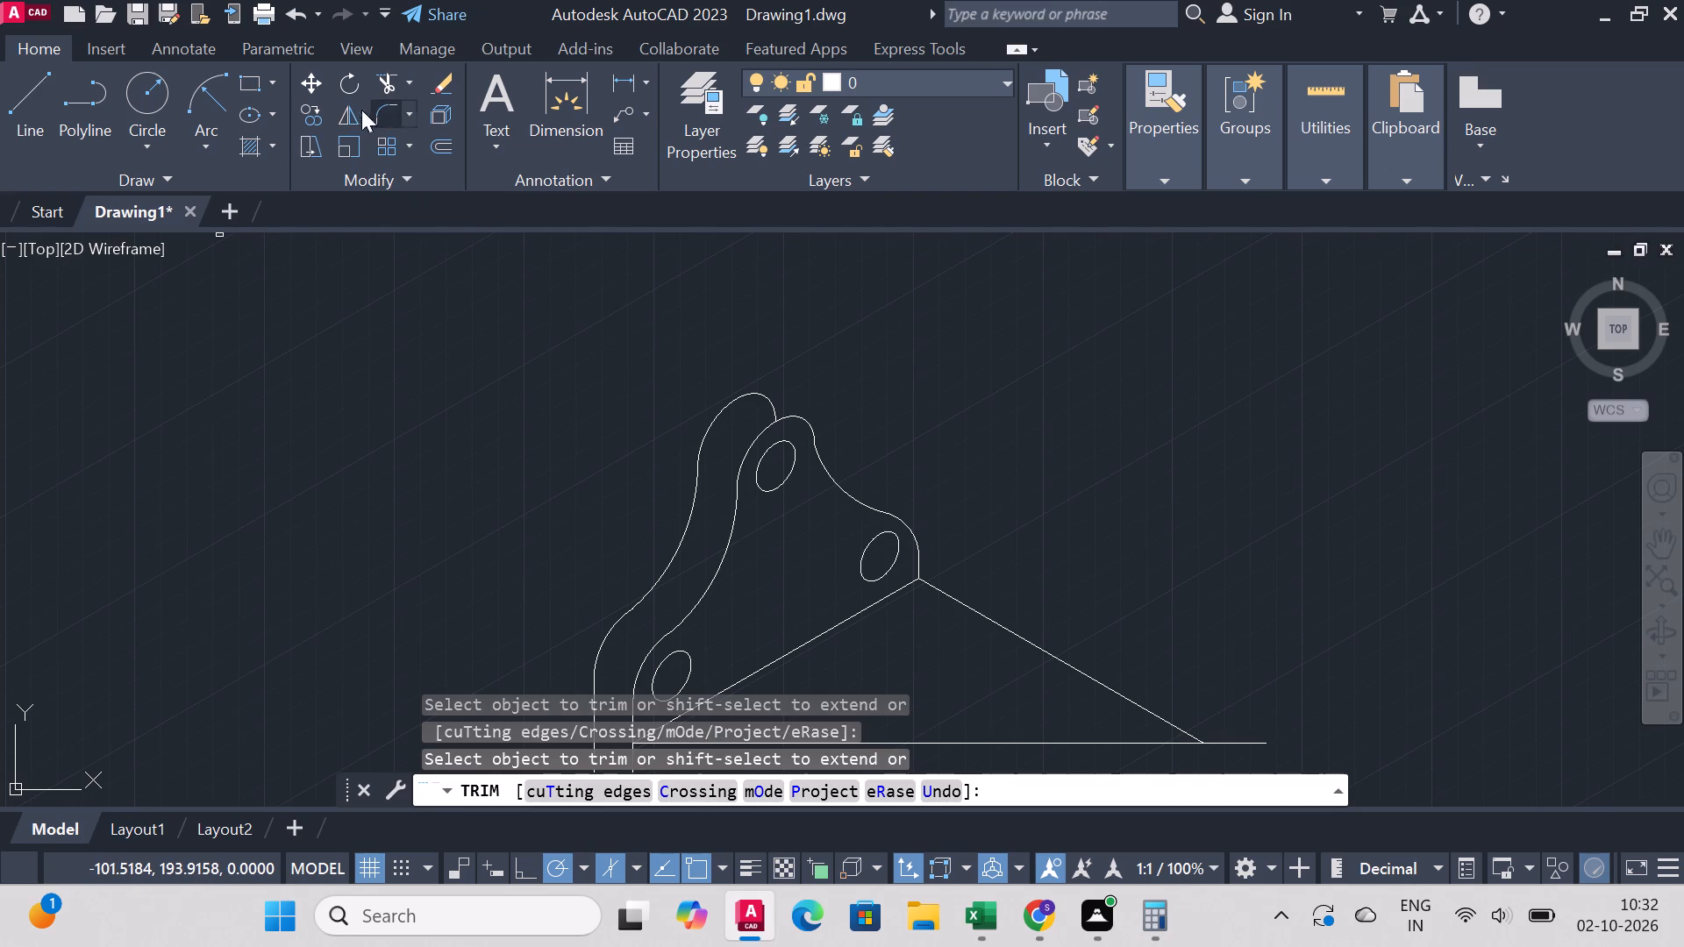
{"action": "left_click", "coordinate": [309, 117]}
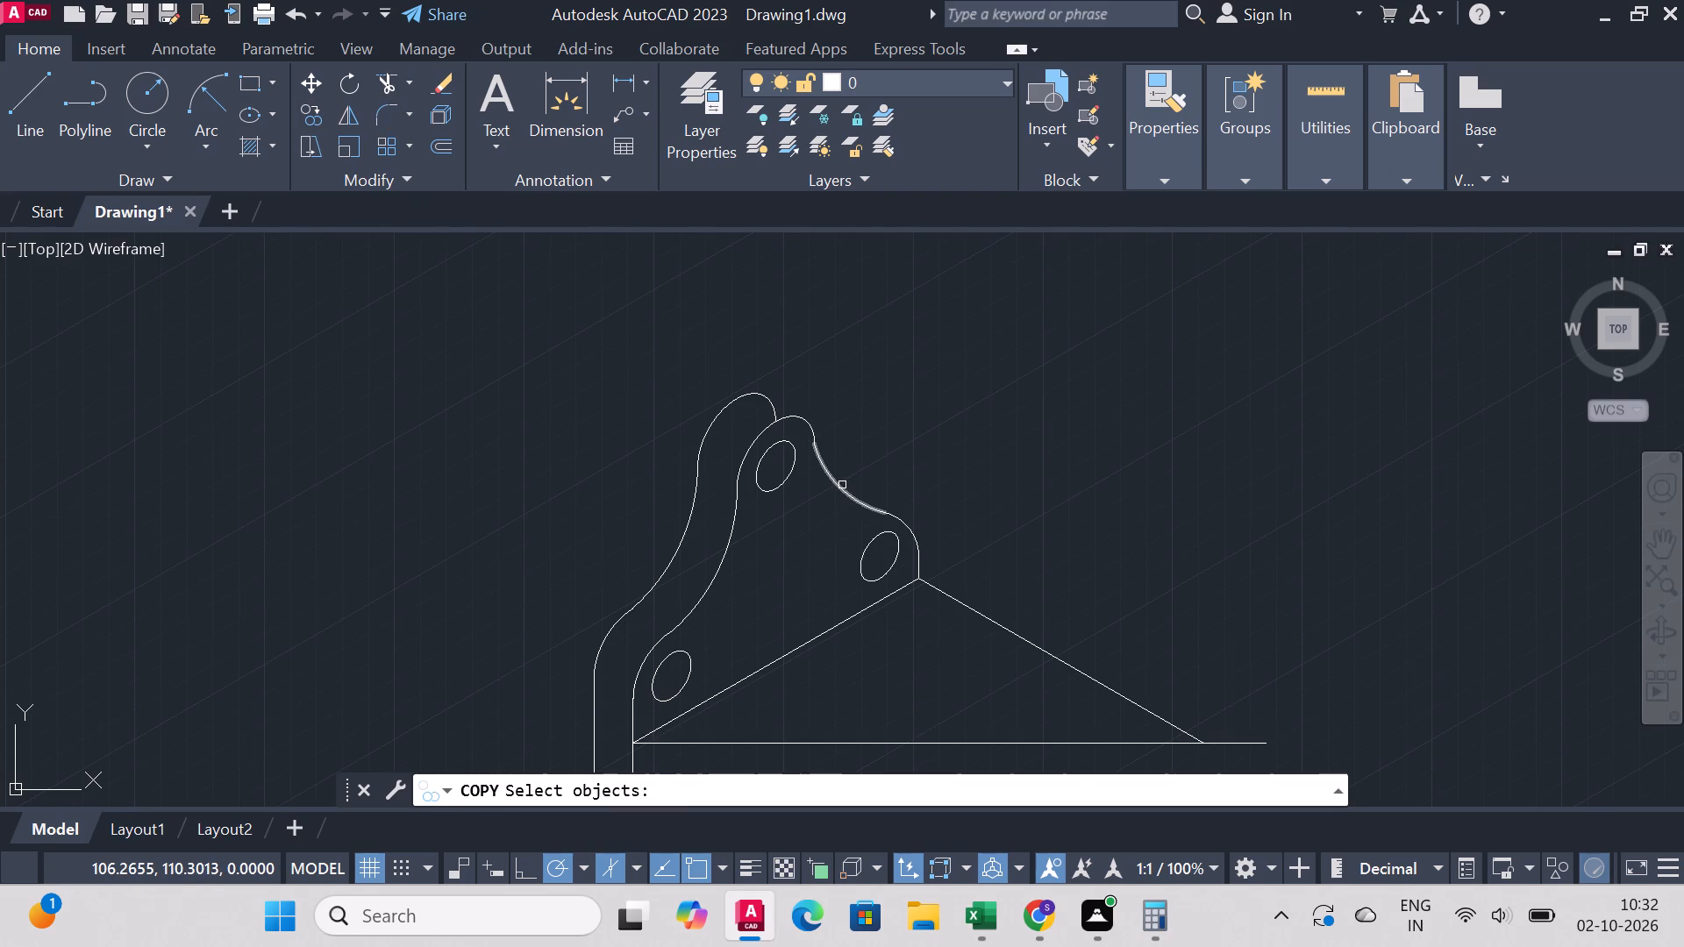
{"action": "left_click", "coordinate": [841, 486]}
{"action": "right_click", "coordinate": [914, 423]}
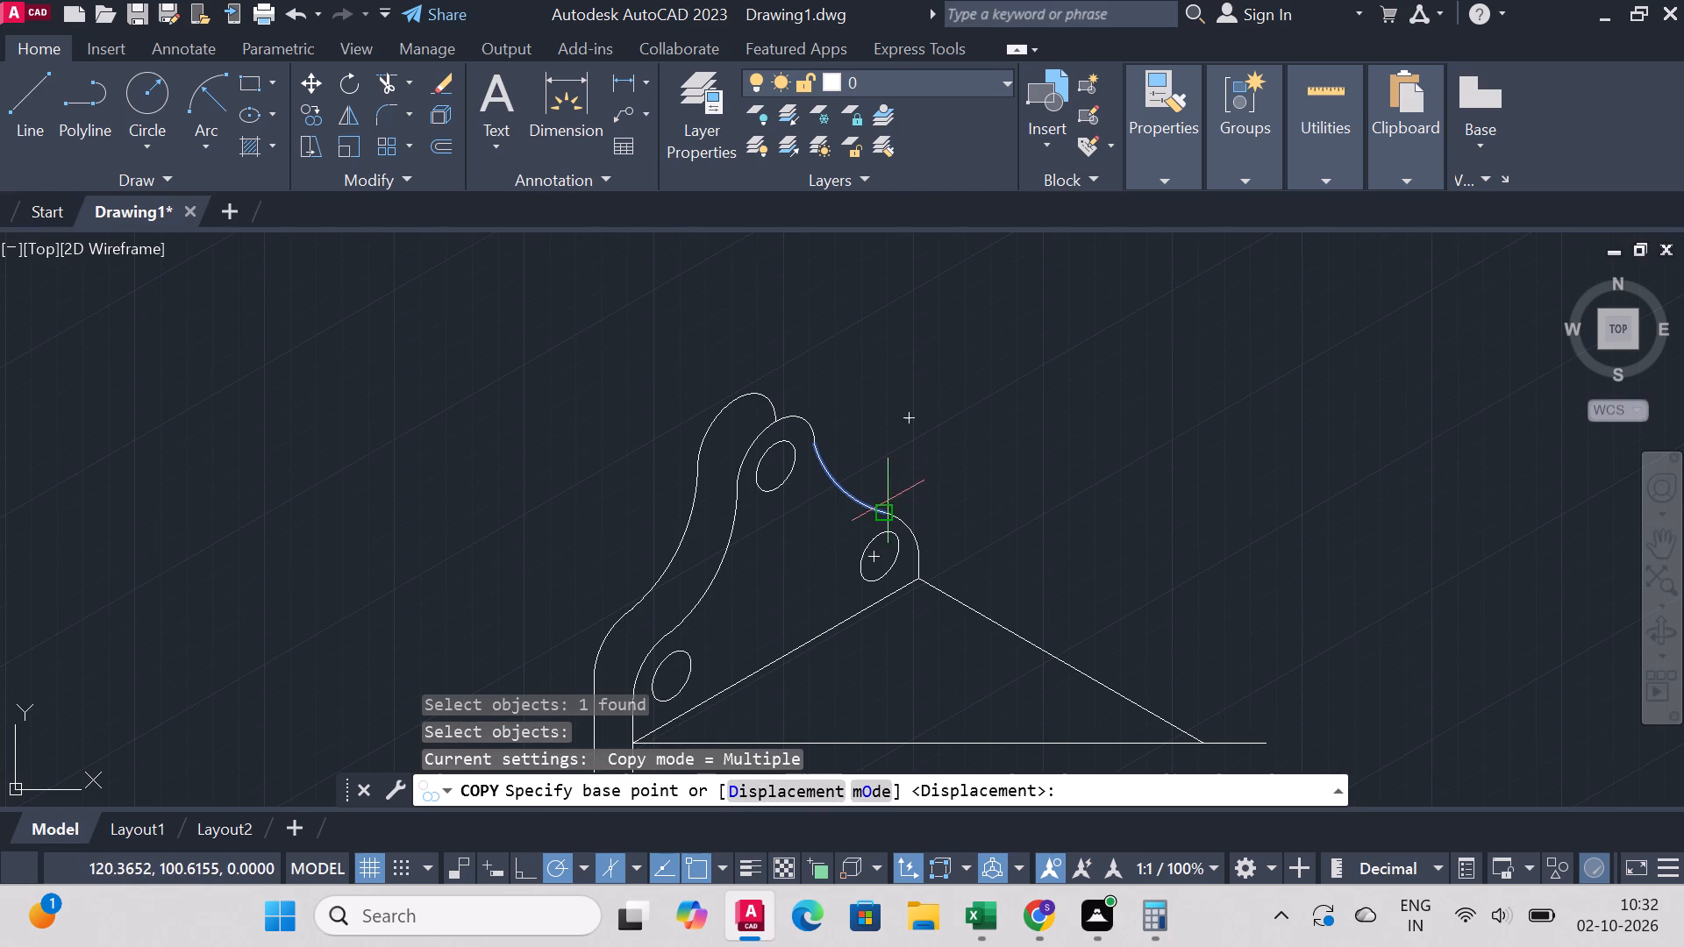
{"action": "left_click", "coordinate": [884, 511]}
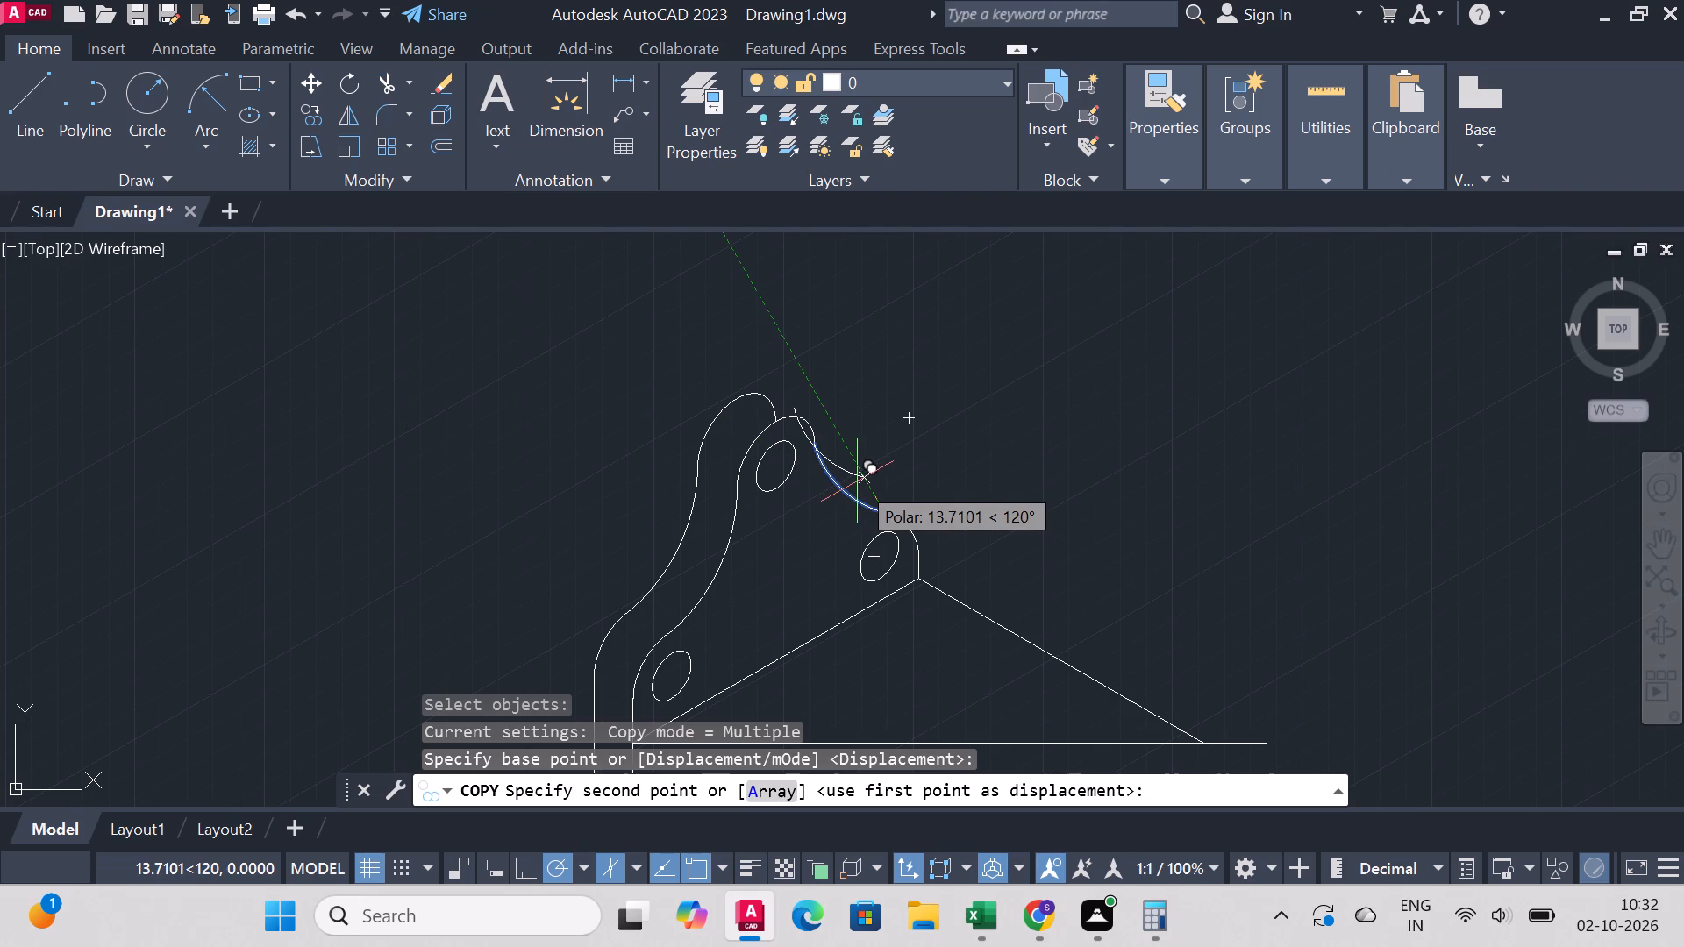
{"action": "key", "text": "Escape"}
Copy the front face's concave right-hand arc from its upper end to the point where the rear outline meets the front top lobe.
{"action": "right_click", "coordinate": [878, 457]}
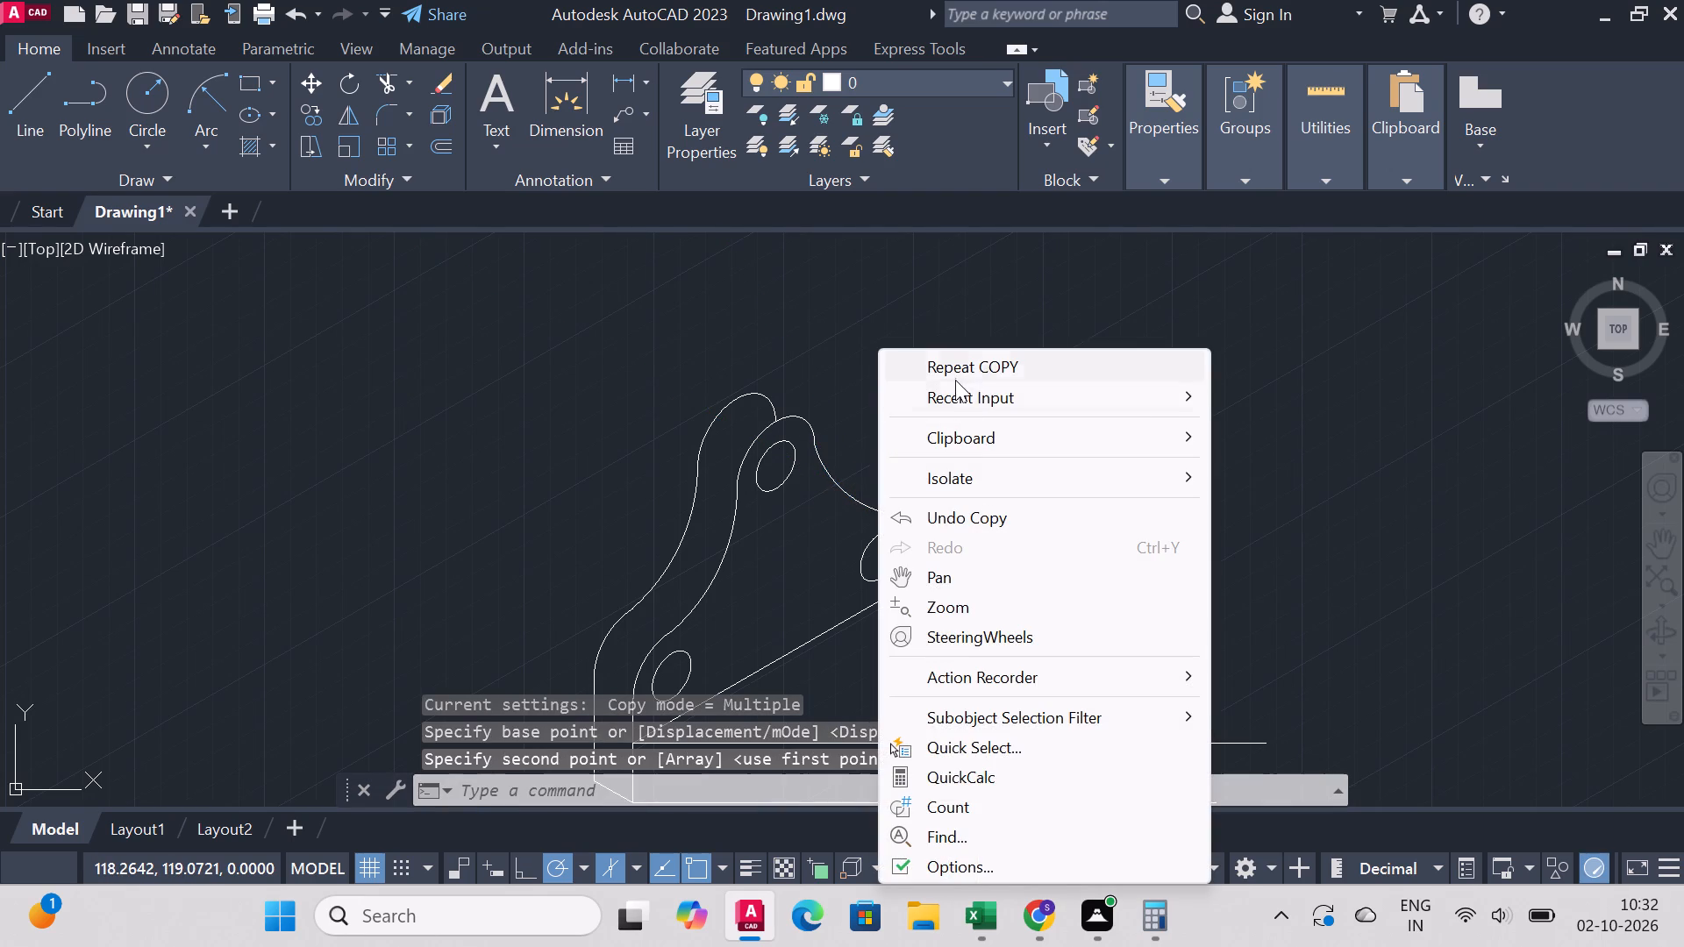
{"action": "left_click", "coordinate": [956, 370]}
{"action": "left_click", "coordinate": [850, 494]}
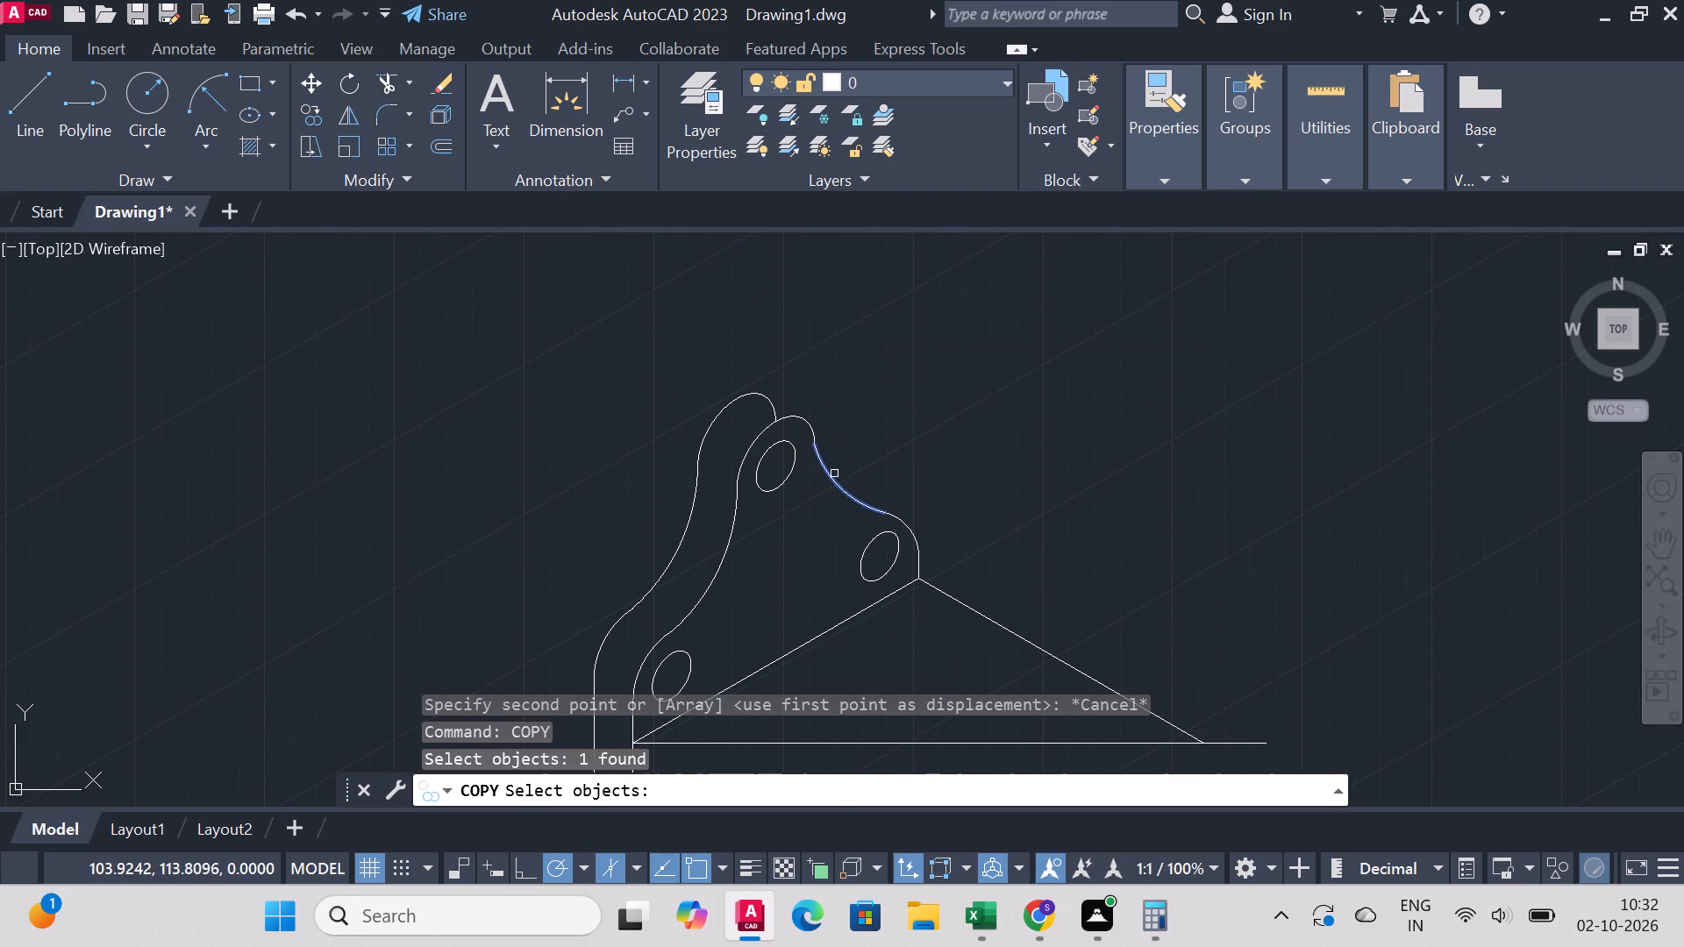
{"action": "right_click", "coordinate": [846, 449]}
{"action": "left_click", "coordinate": [822, 447]}
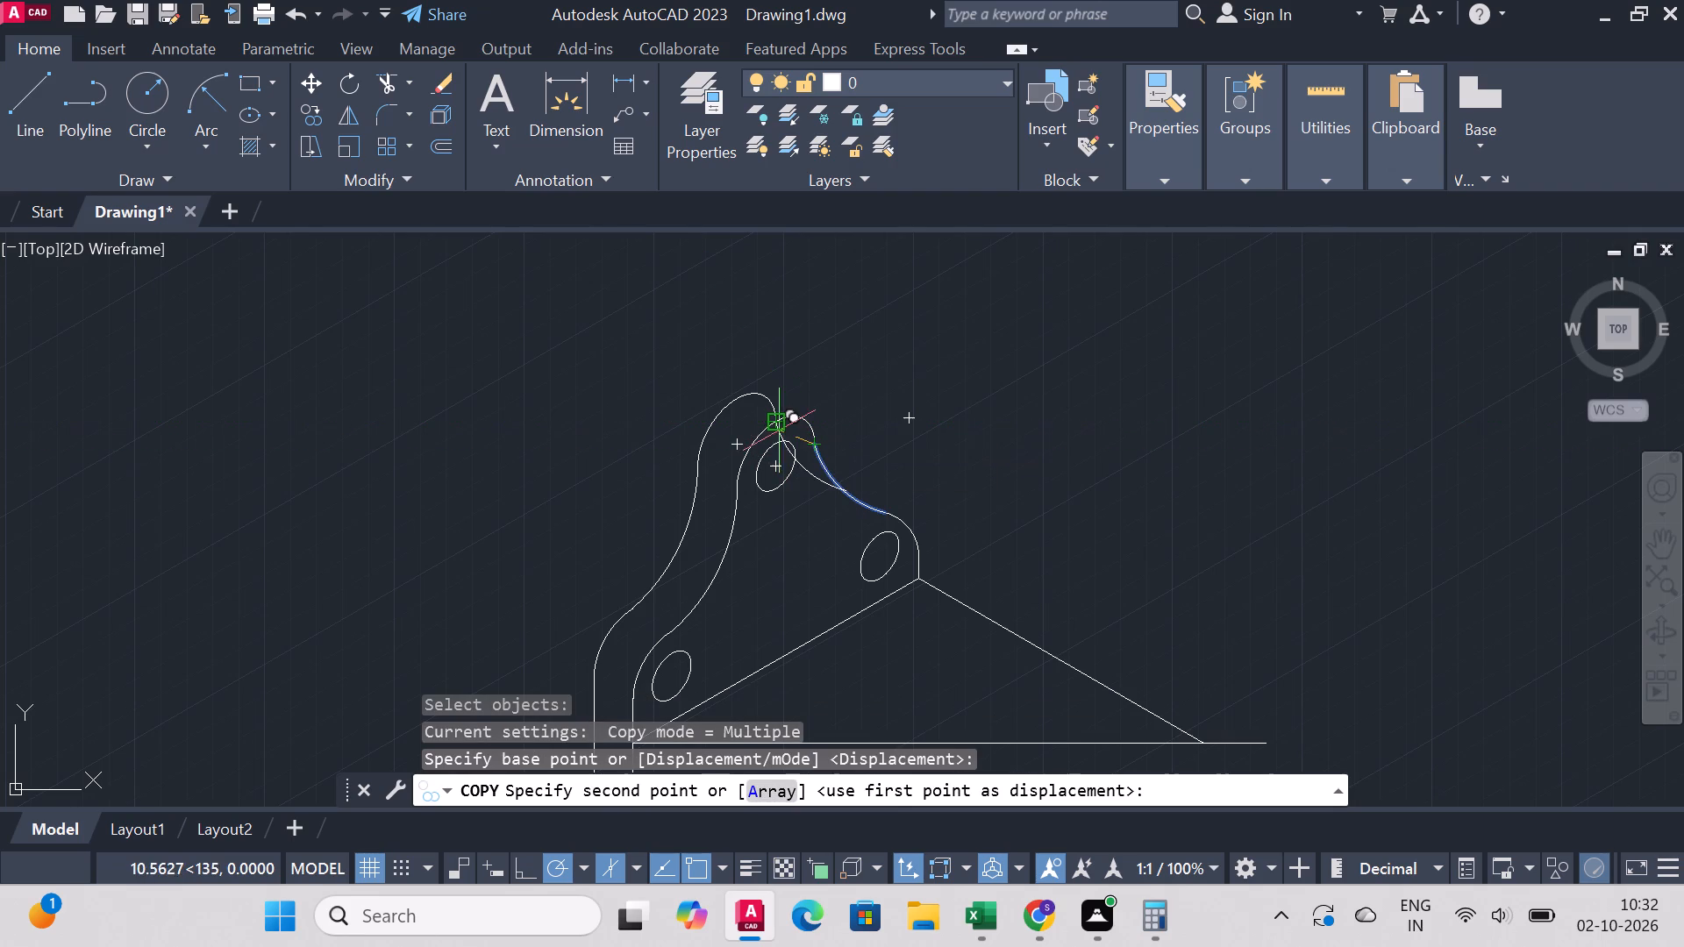
{"action": "scroll", "coordinate": [781, 418], "scroll_direction": "up", "scroll_amount": 3}
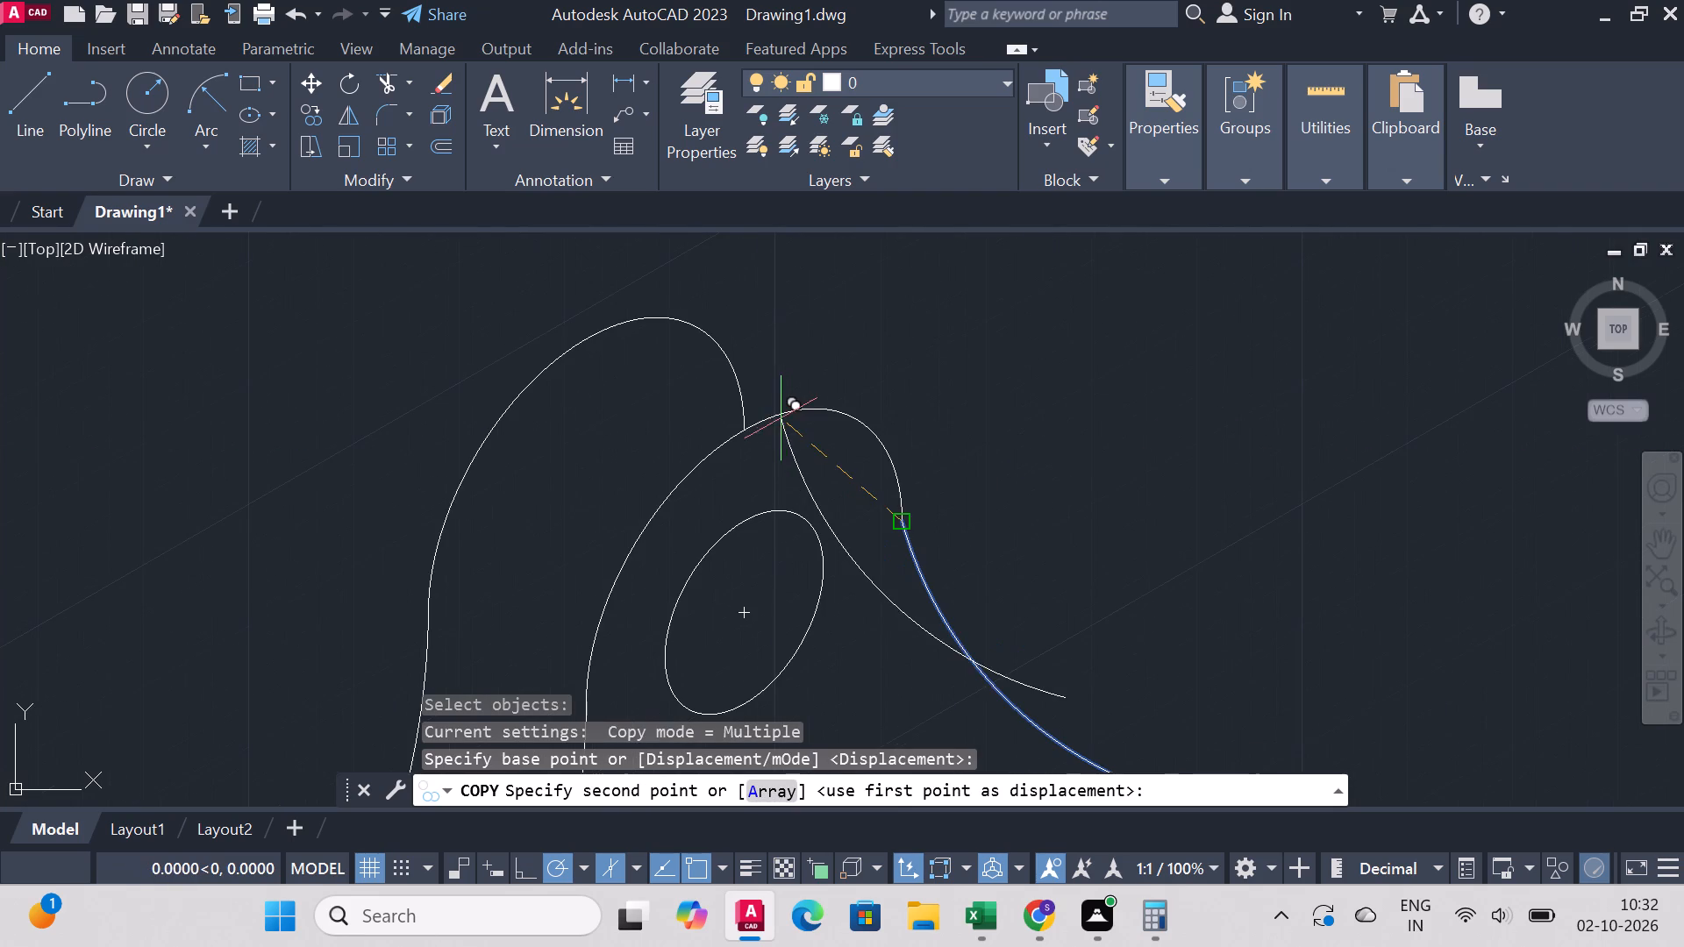
{"action": "left_click", "coordinate": [752, 425]}
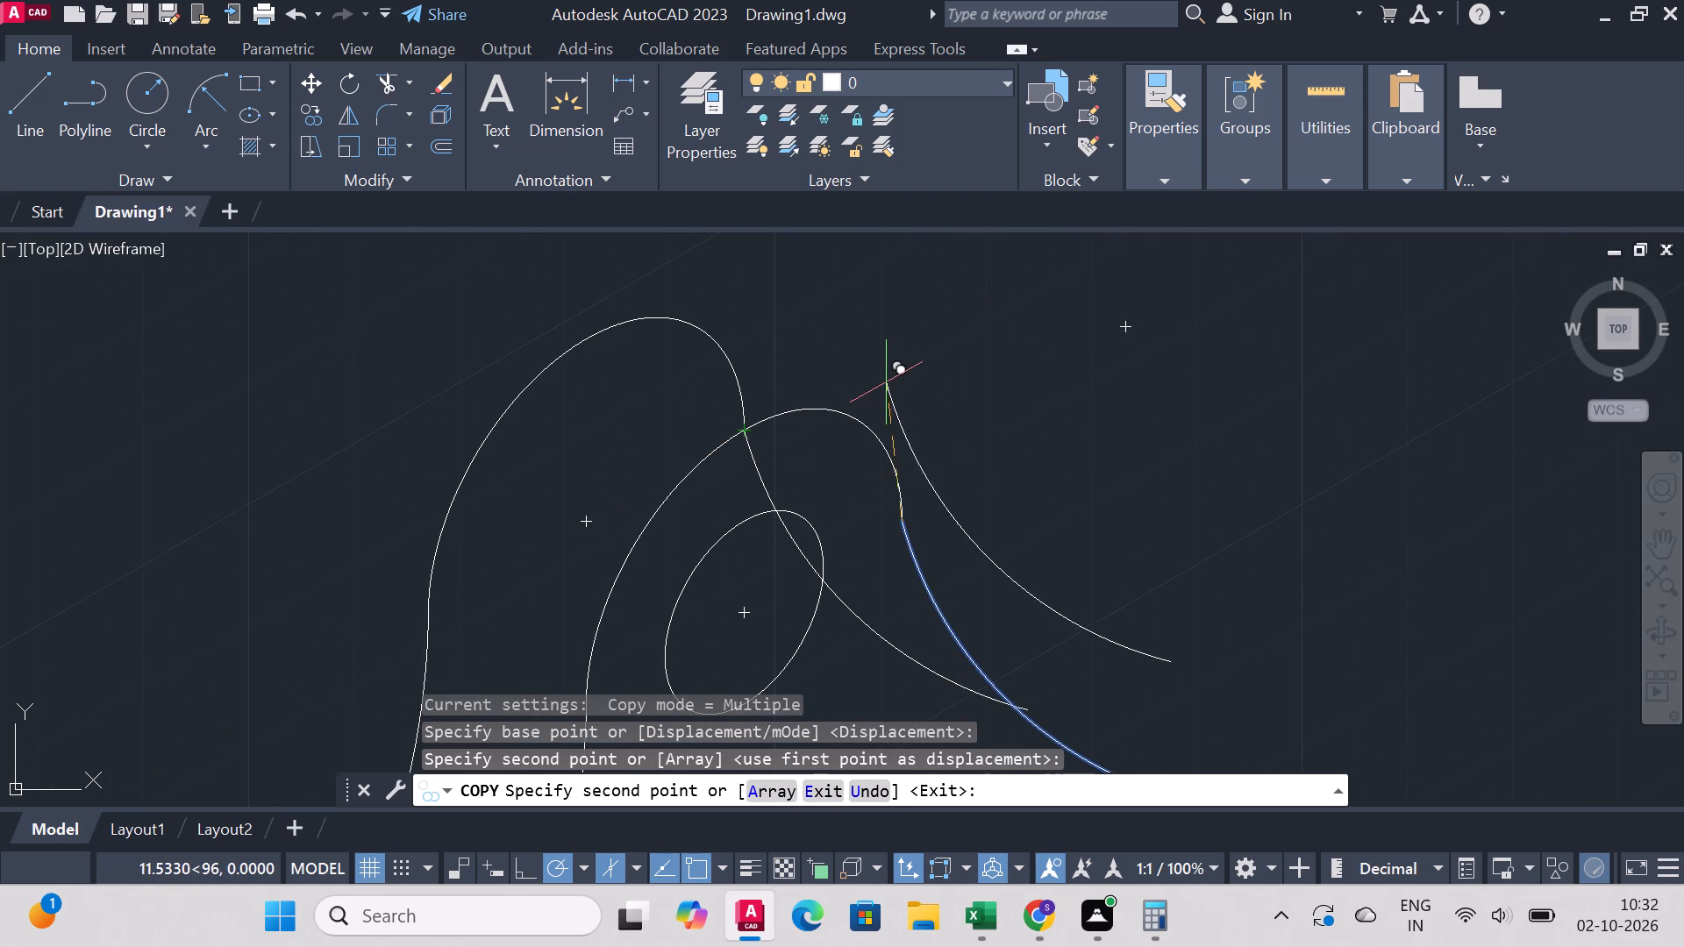
{"action": "right_click", "coordinate": [886, 382]}
{"action": "left_click", "coordinate": [955, 389]}
{"action": "scroll", "coordinate": [977, 387], "scroll_direction": "down", "scroll_amount": 3}
{"action": "scroll", "coordinate": [1088, 448], "scroll_direction": "up", "scroll_amount": 2}
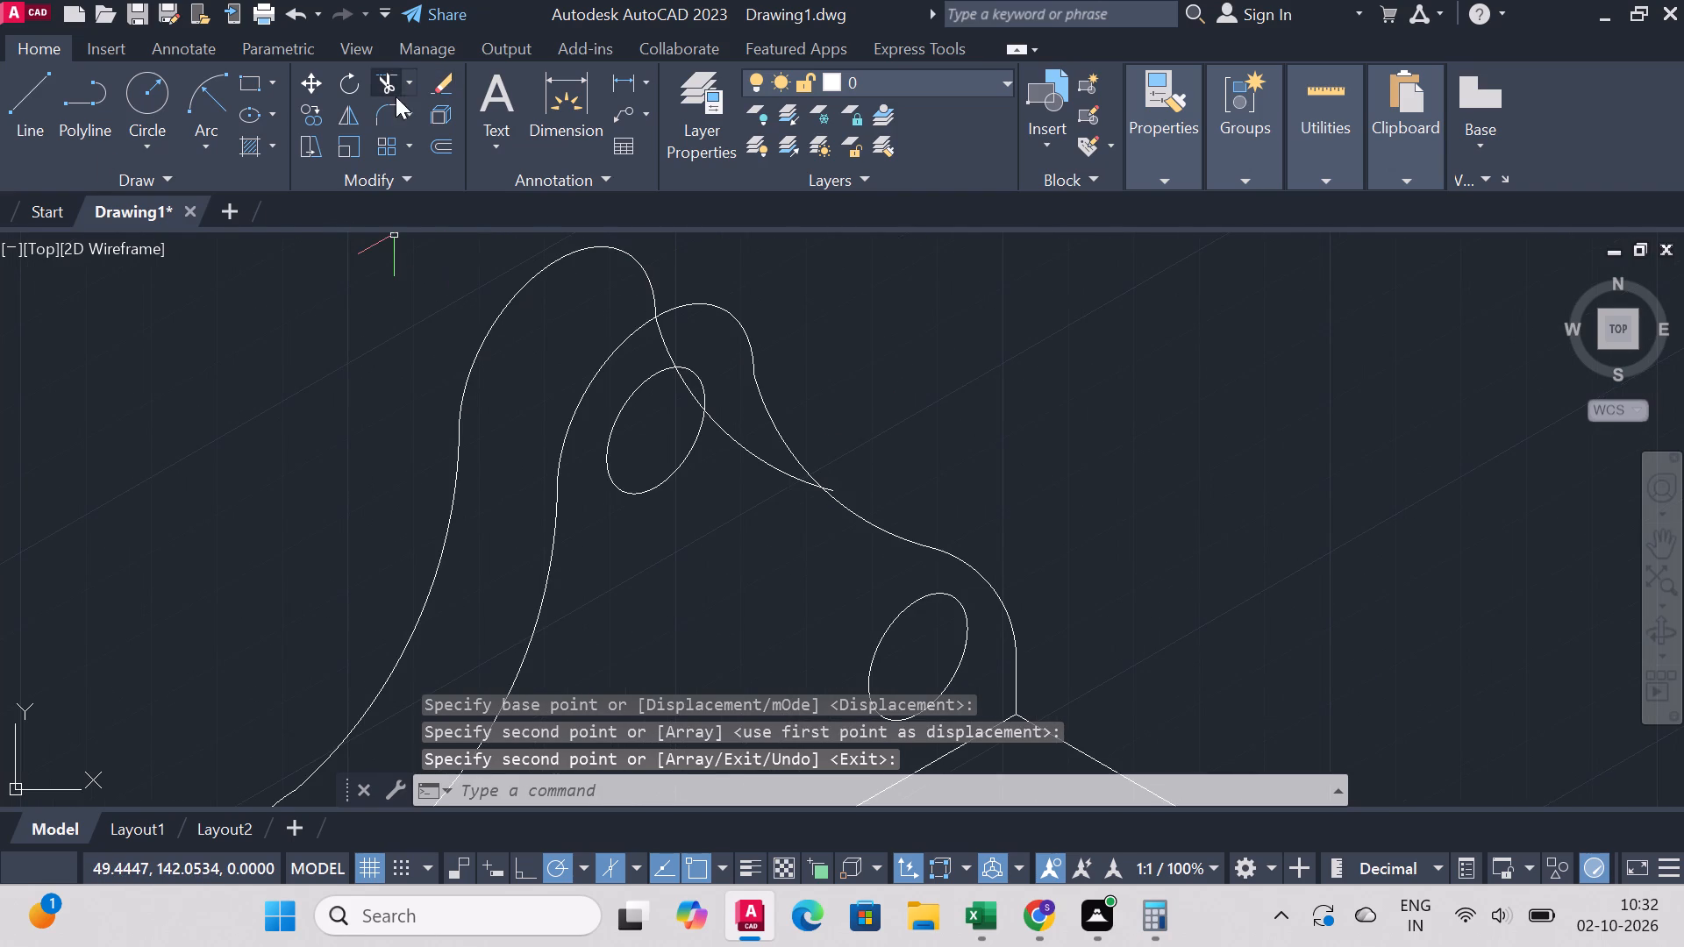
Extend the copied arc past its lower end, beyond the front outline.
{"action": "left_click", "coordinate": [416, 82]}
{"action": "left_click", "coordinate": [429, 178]}
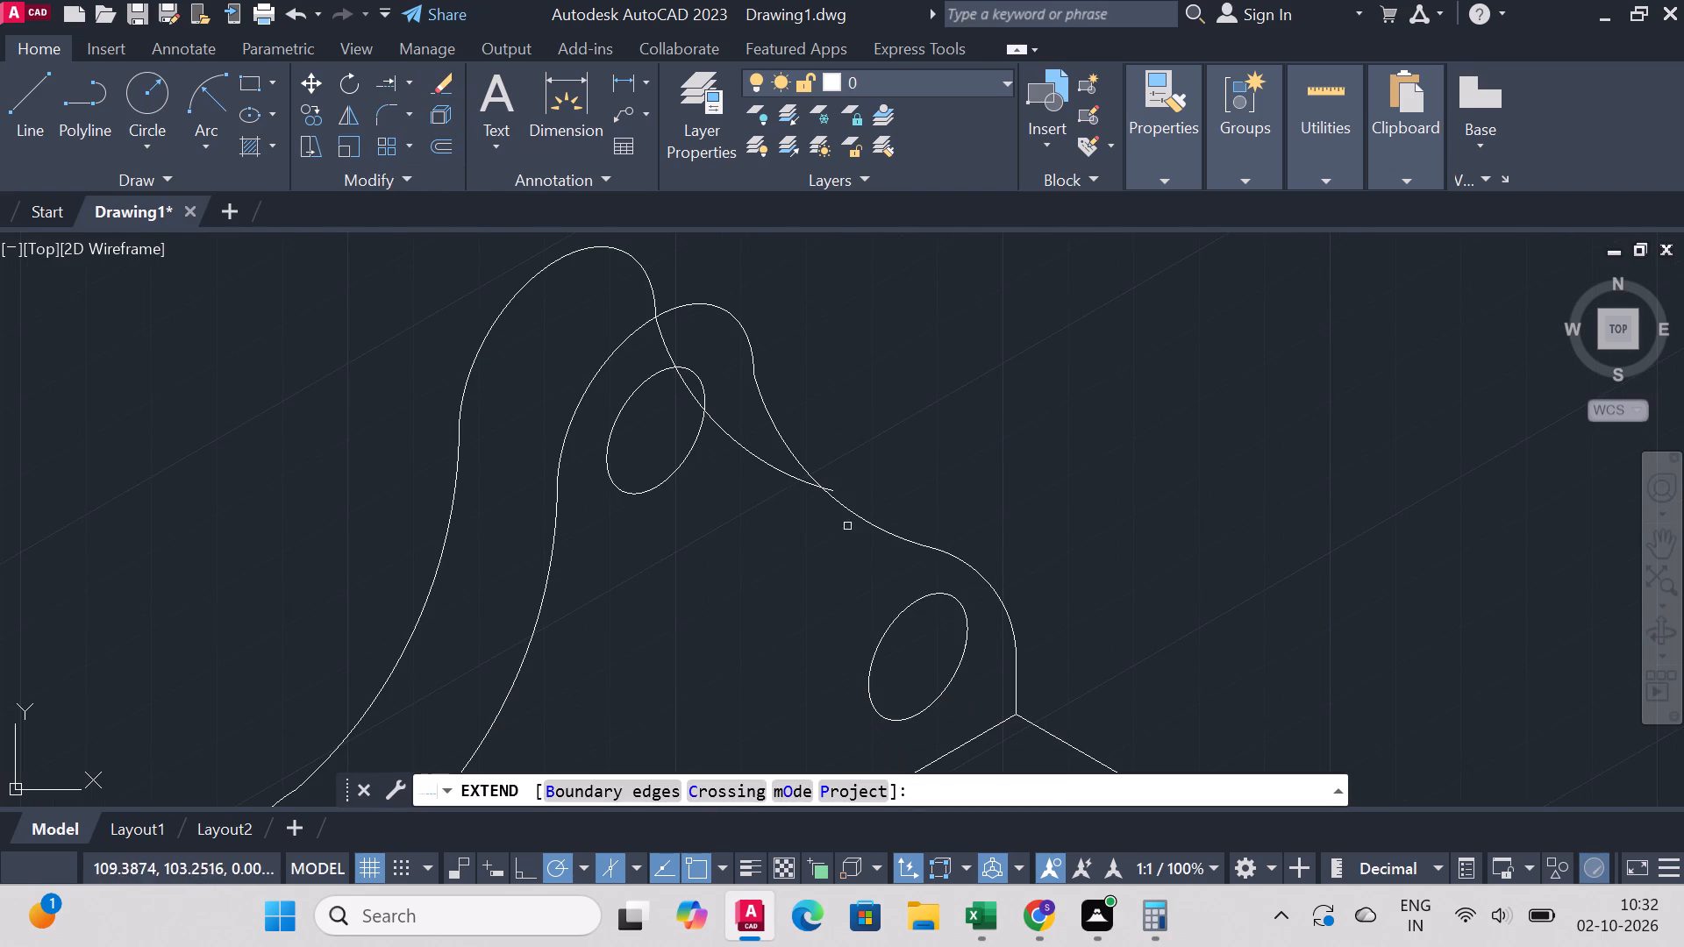
{"action": "left_click", "coordinate": [806, 483]}
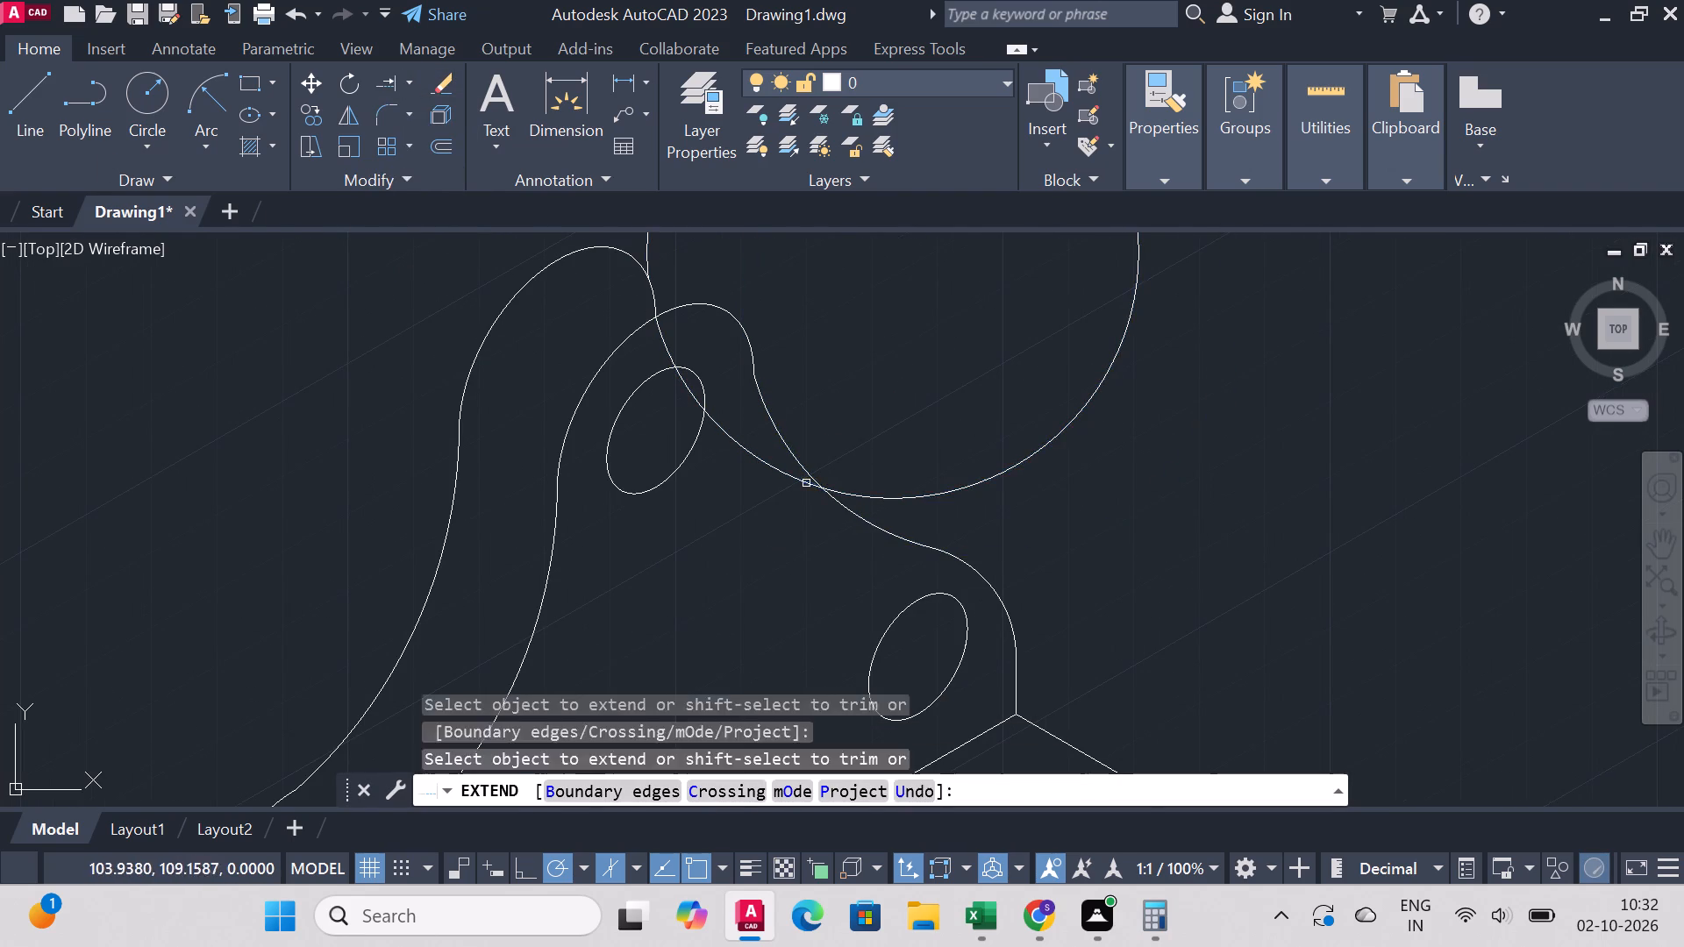
{"action": "right_click", "coordinate": [915, 432]}
{"action": "left_click", "coordinate": [1003, 443]}
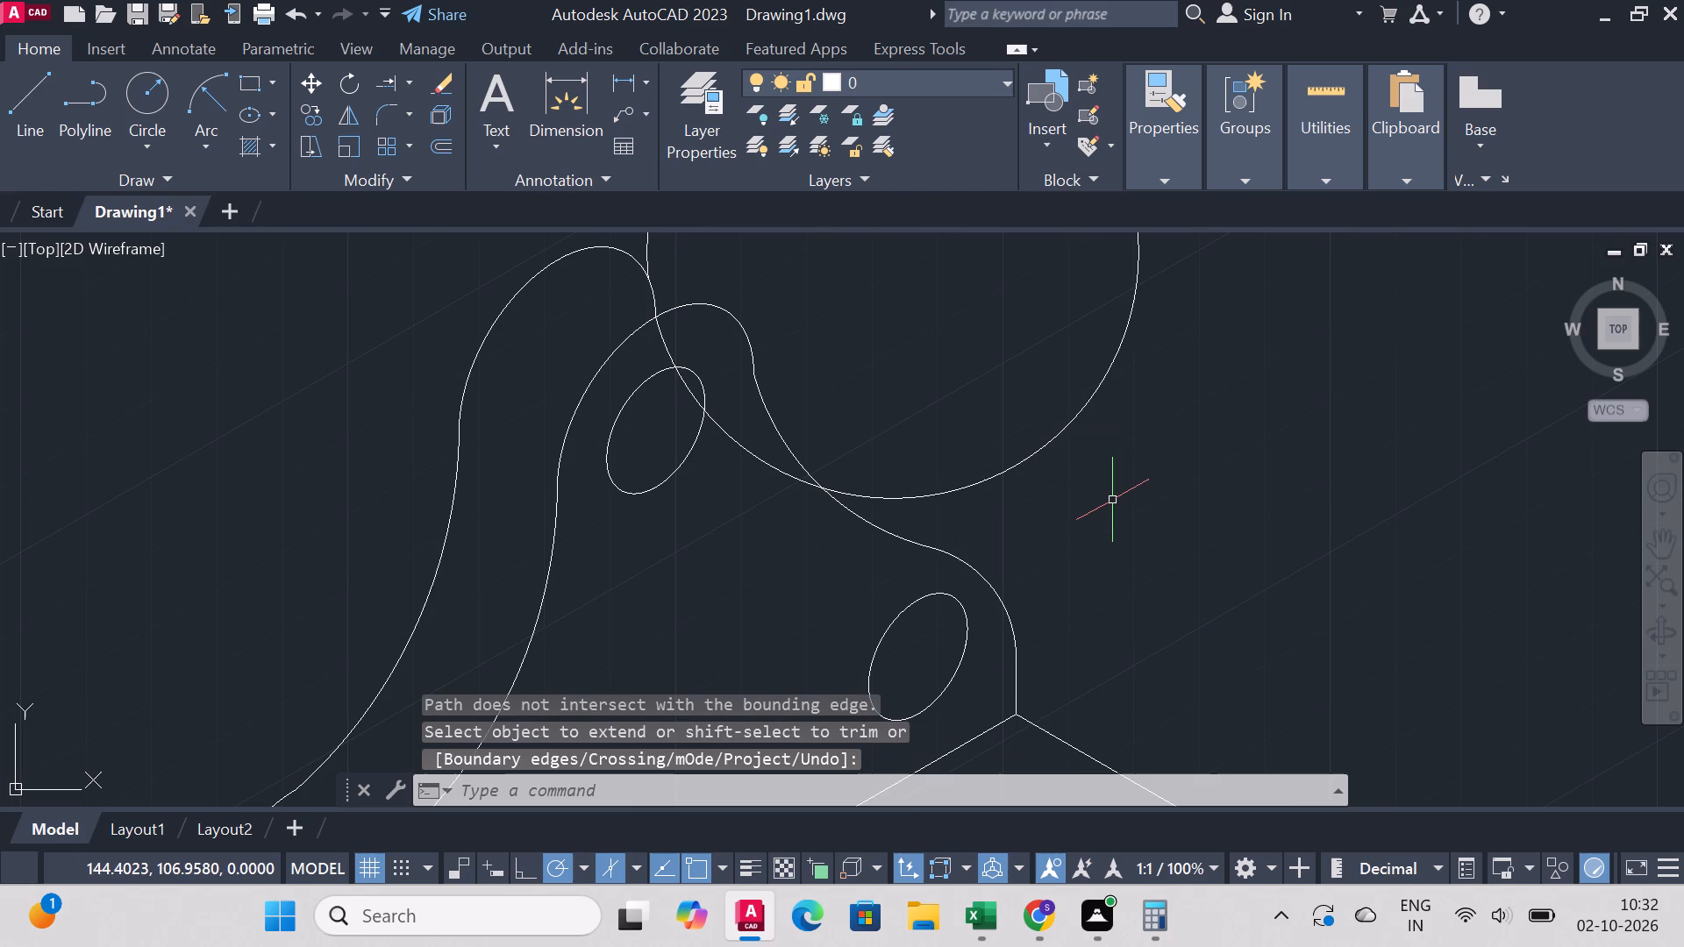
Draw a short thickness line from the junction of the concave arc and right-hand lobe up to the extended arc.
{"action": "left_click", "coordinate": [40, 111]}
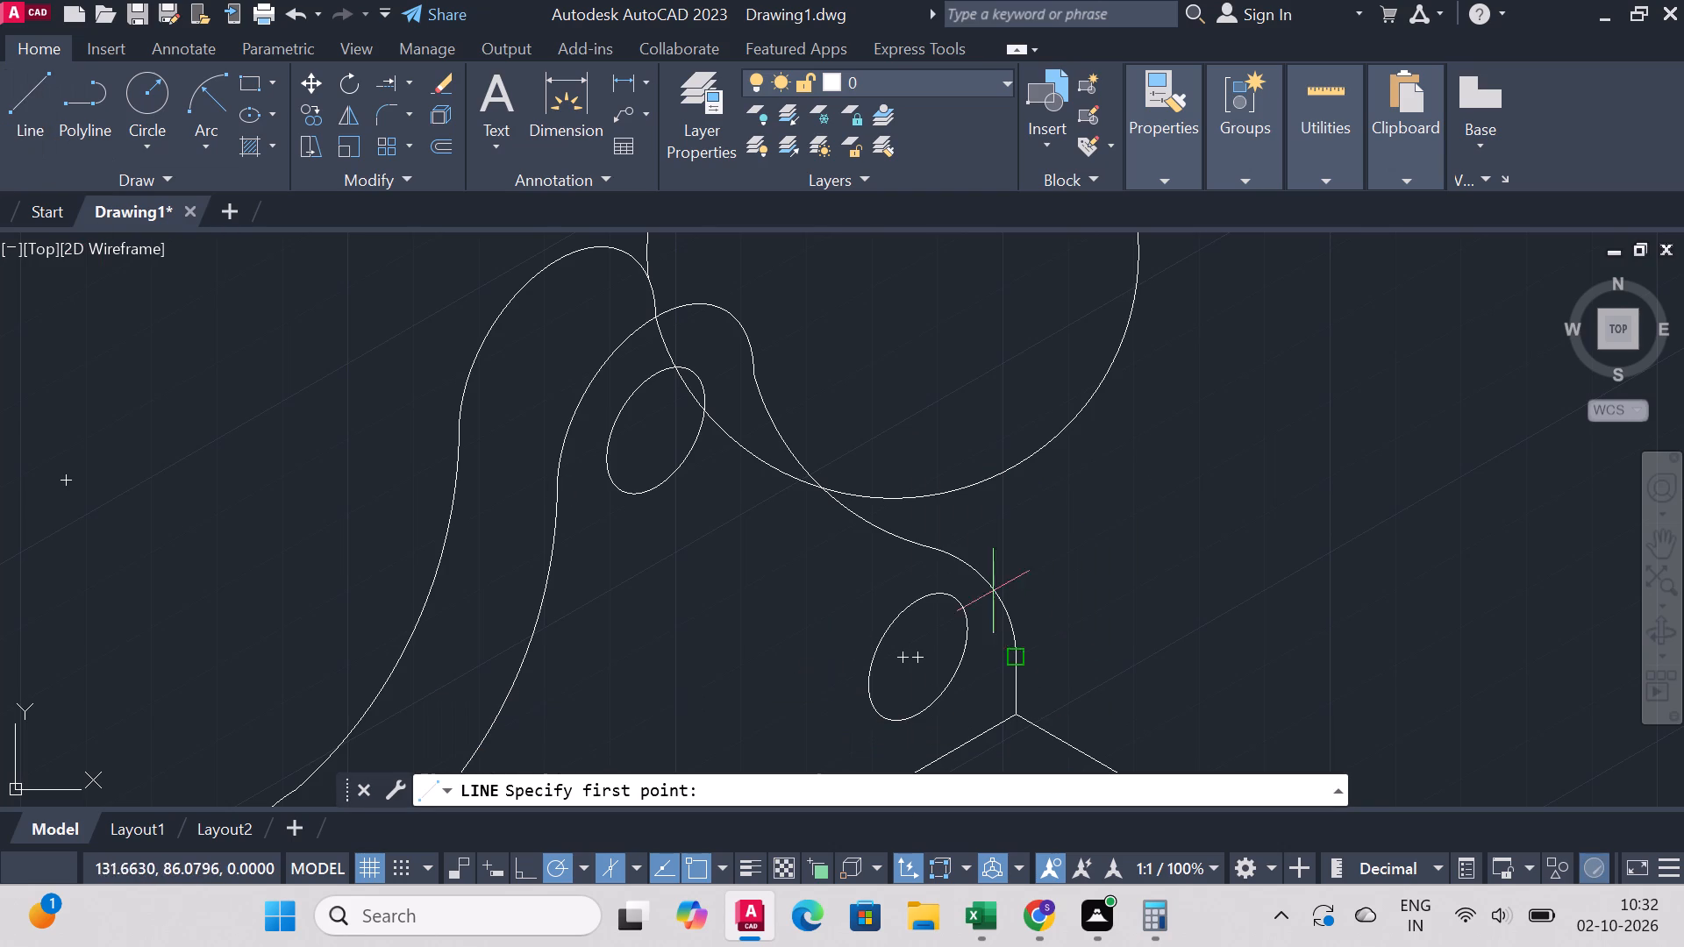
{"action": "left_click", "coordinate": [936, 548]}
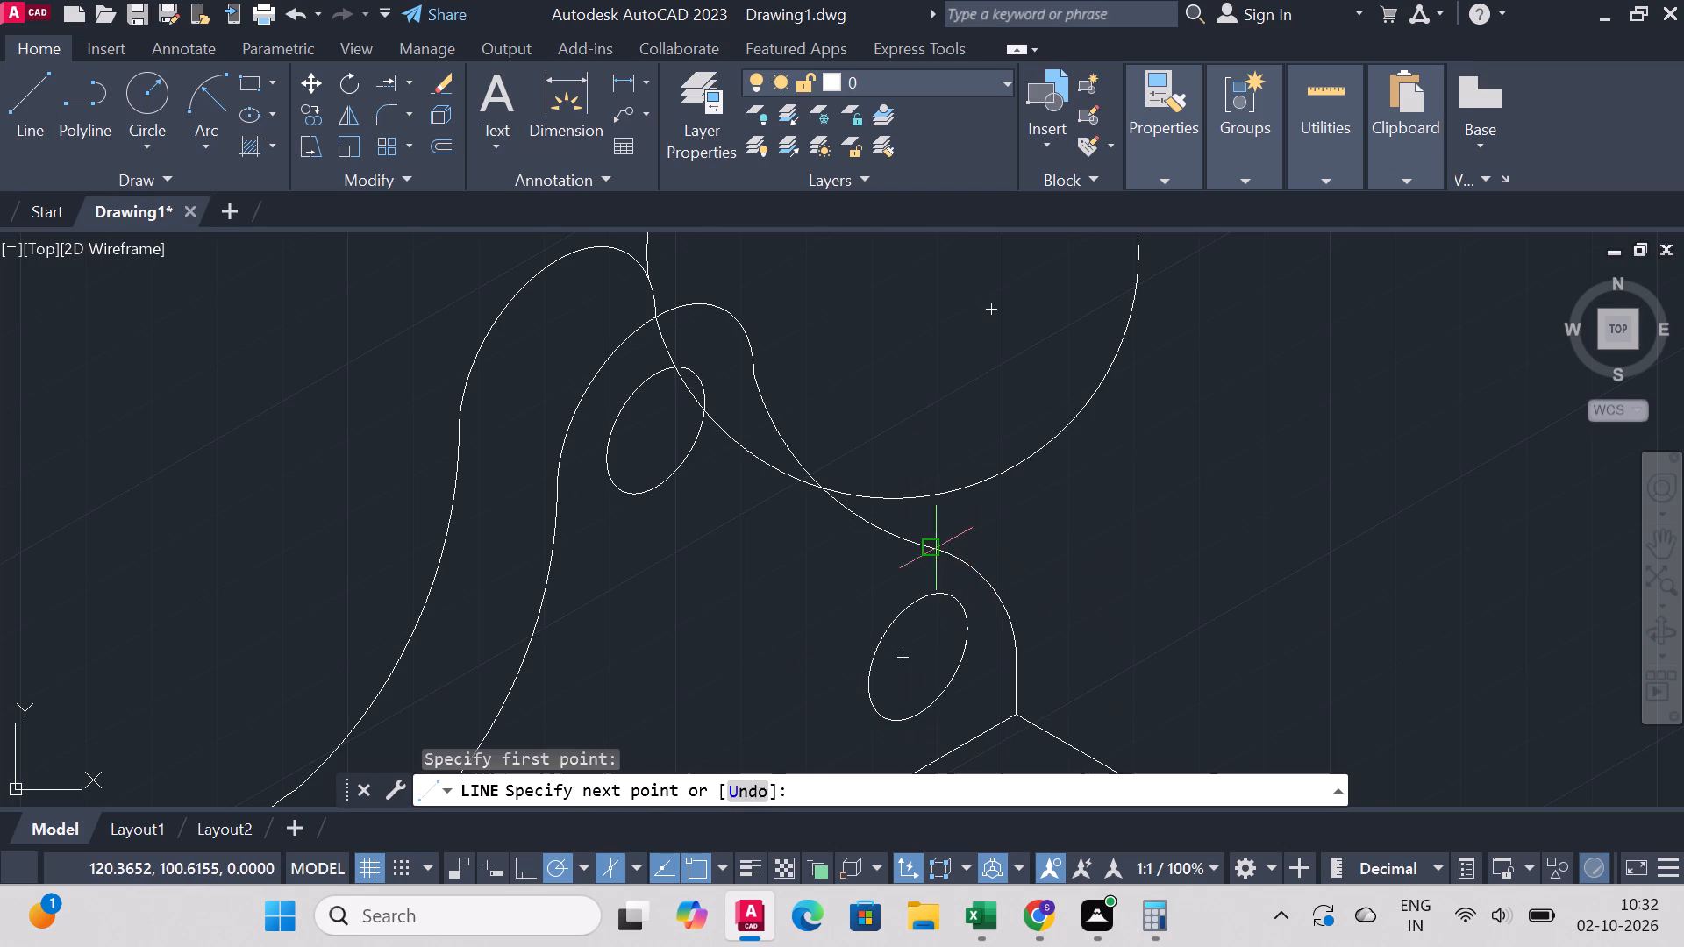
{"action": "left_click", "coordinate": [897, 495]}
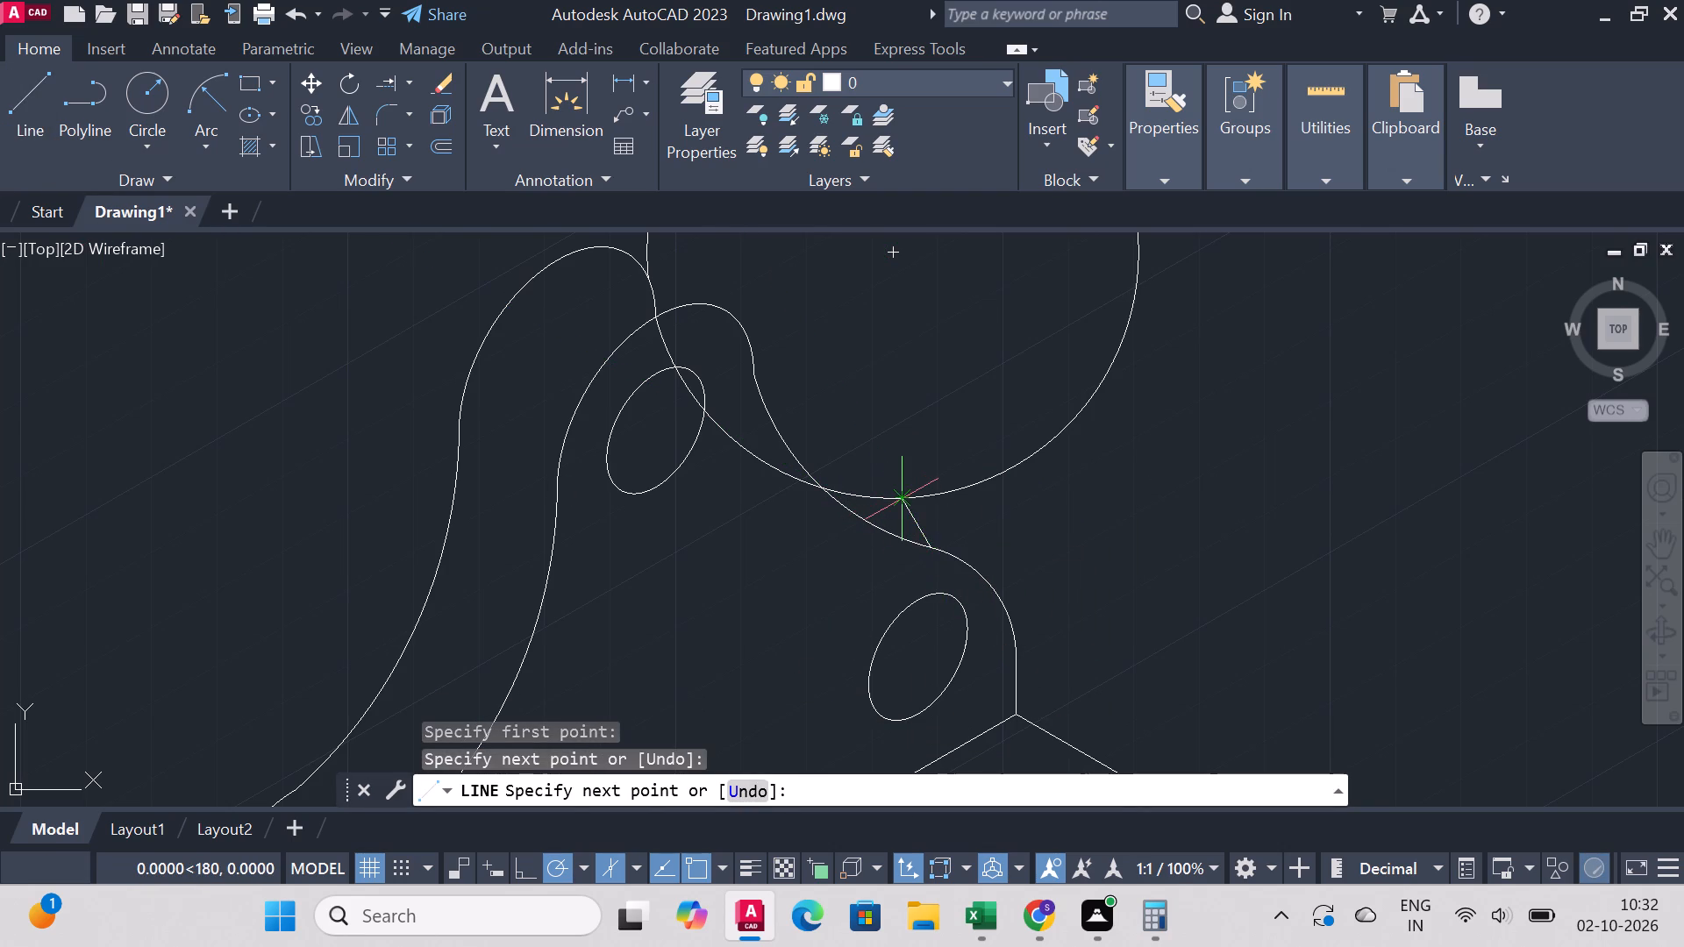
{"action": "right_click", "coordinate": [897, 494]}
{"action": "left_click", "coordinate": [993, 503]}
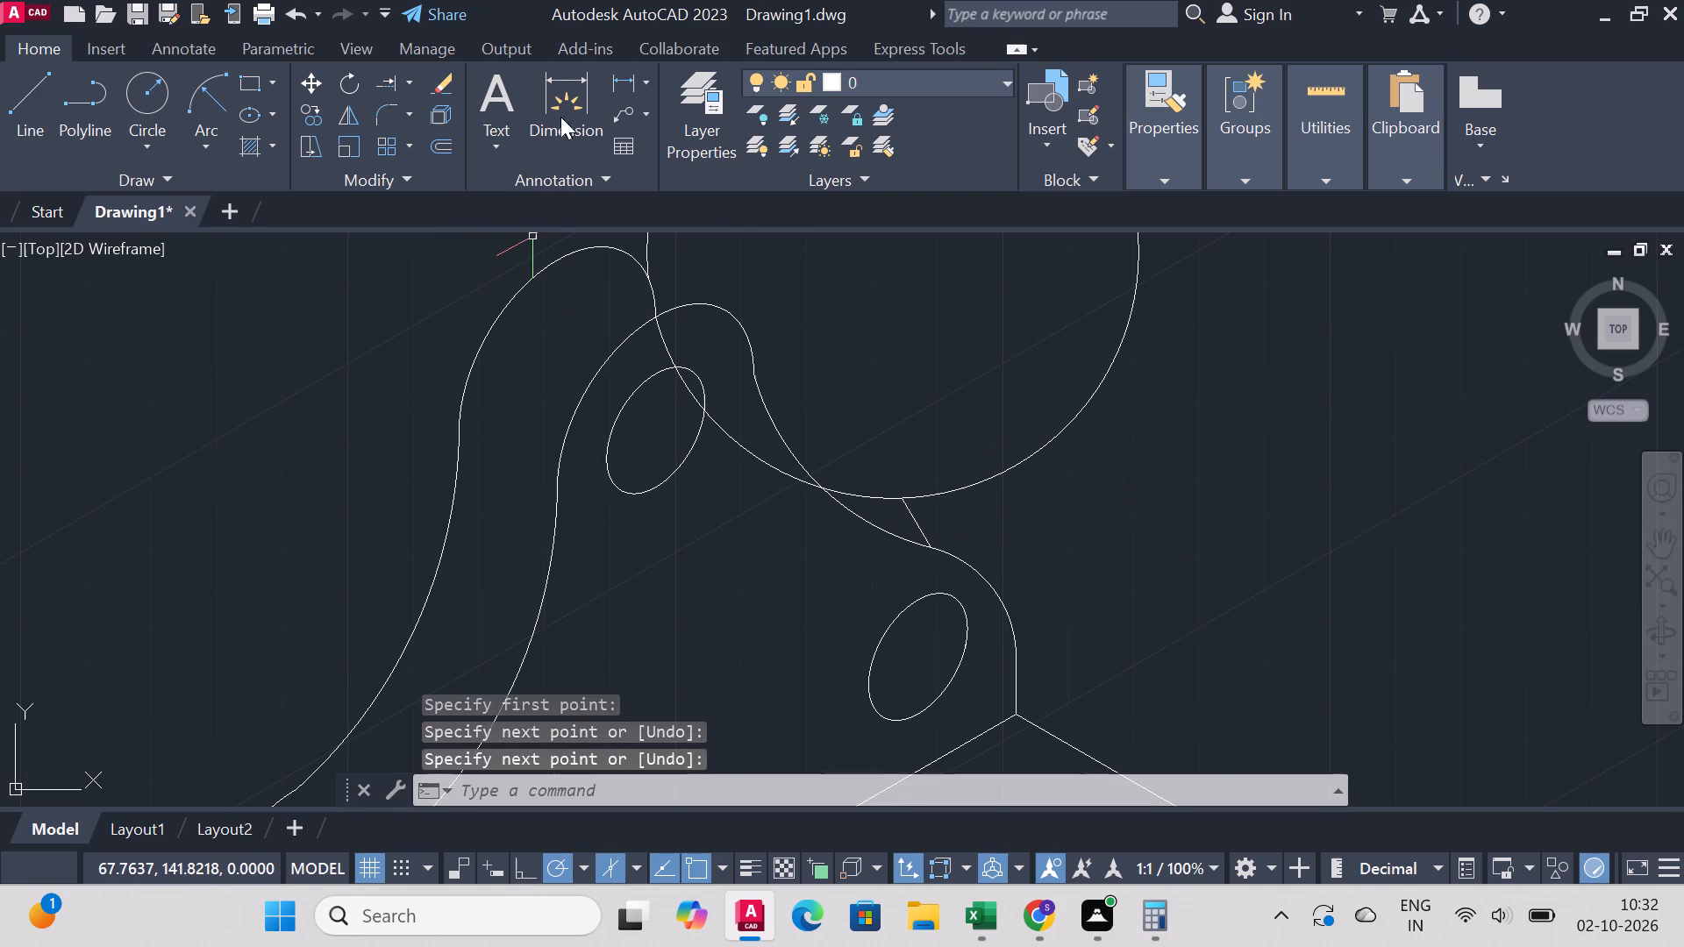
Trim the extended arc beyond the short thickness line and remove its portions crossing the front face and top hole.
{"action": "left_click", "coordinate": [412, 82]}
{"action": "left_click", "coordinate": [415, 133]}
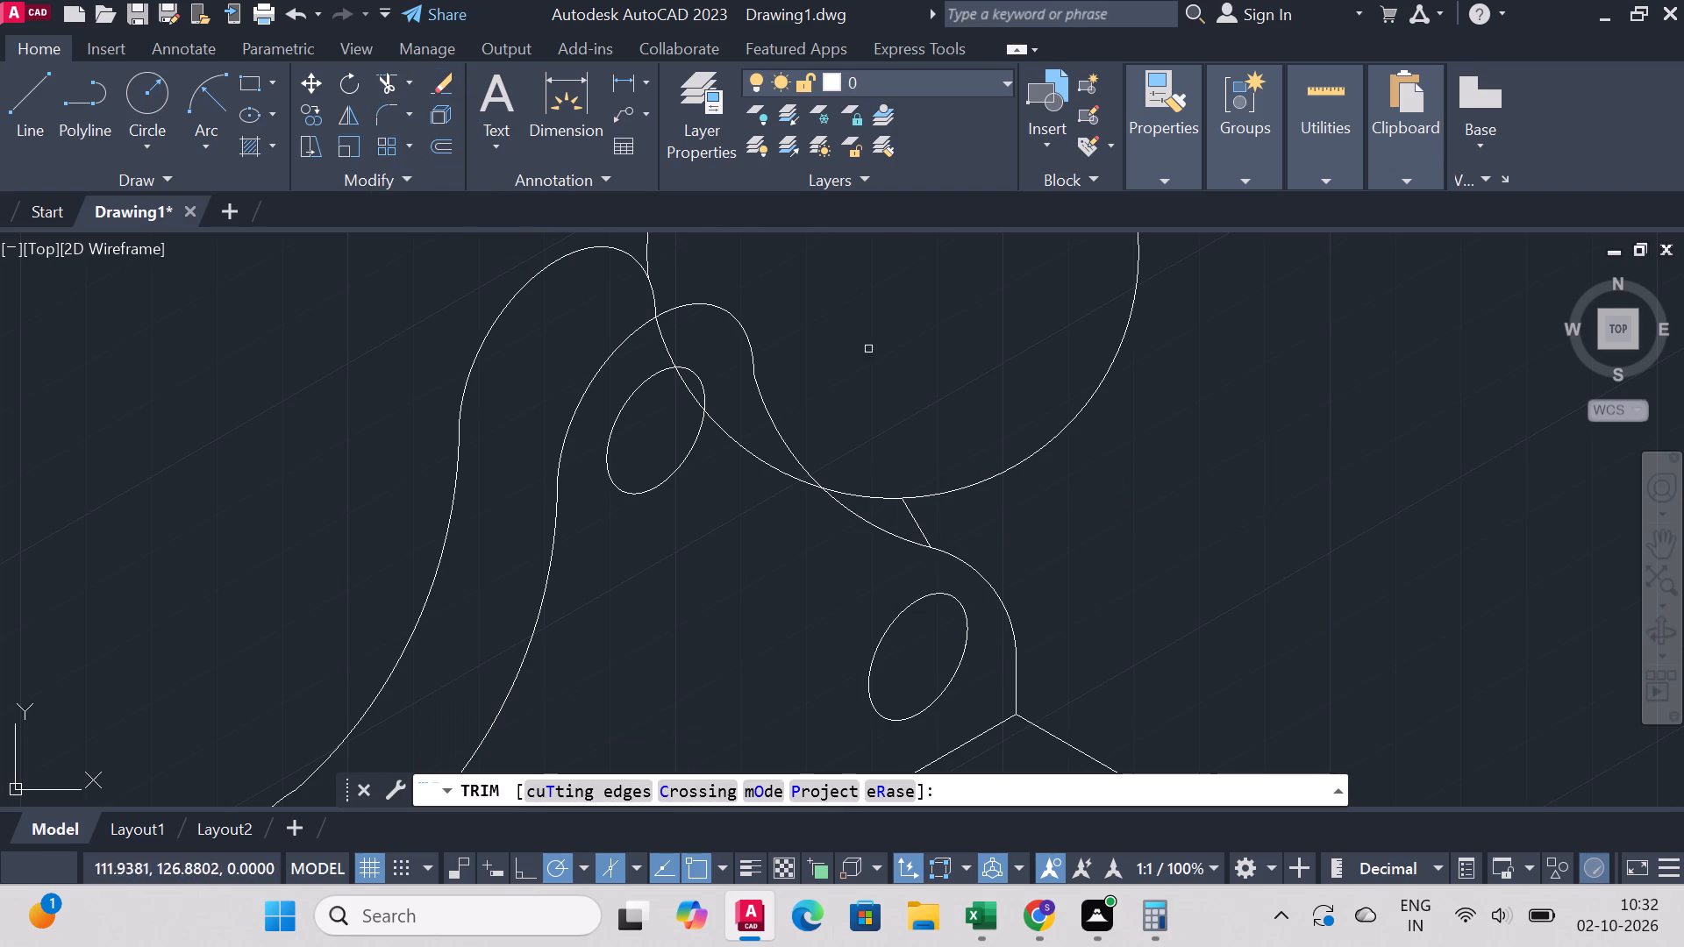
{"action": "left_click", "coordinate": [999, 472]}
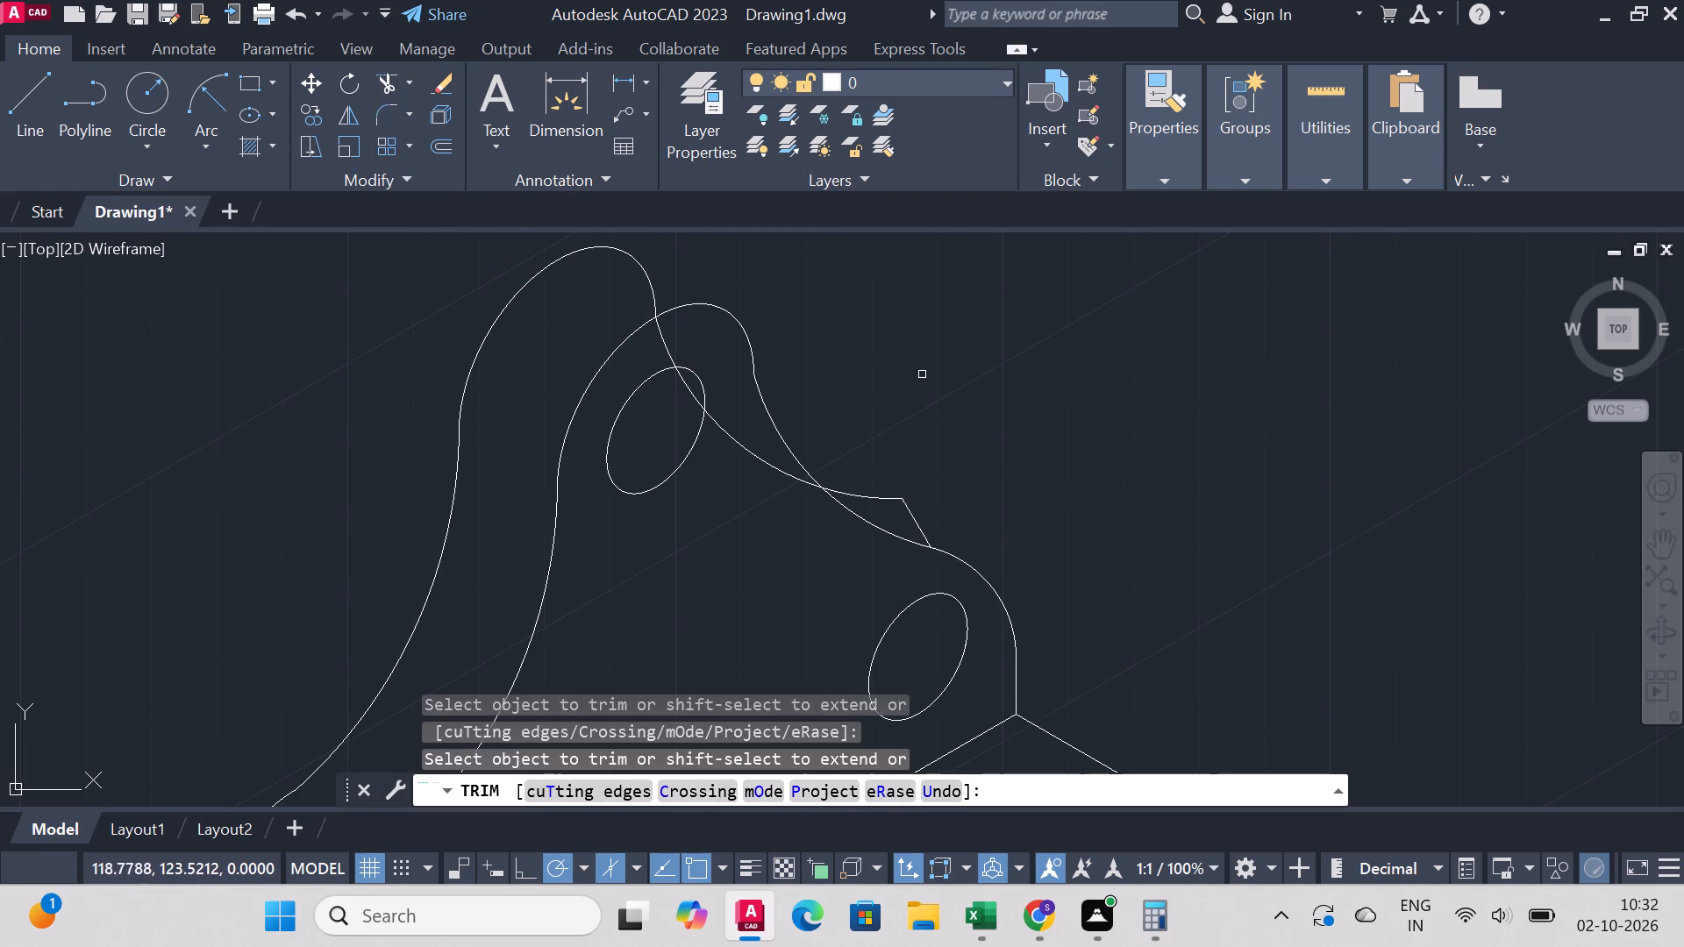
{"action": "left_click", "coordinate": [658, 335]}
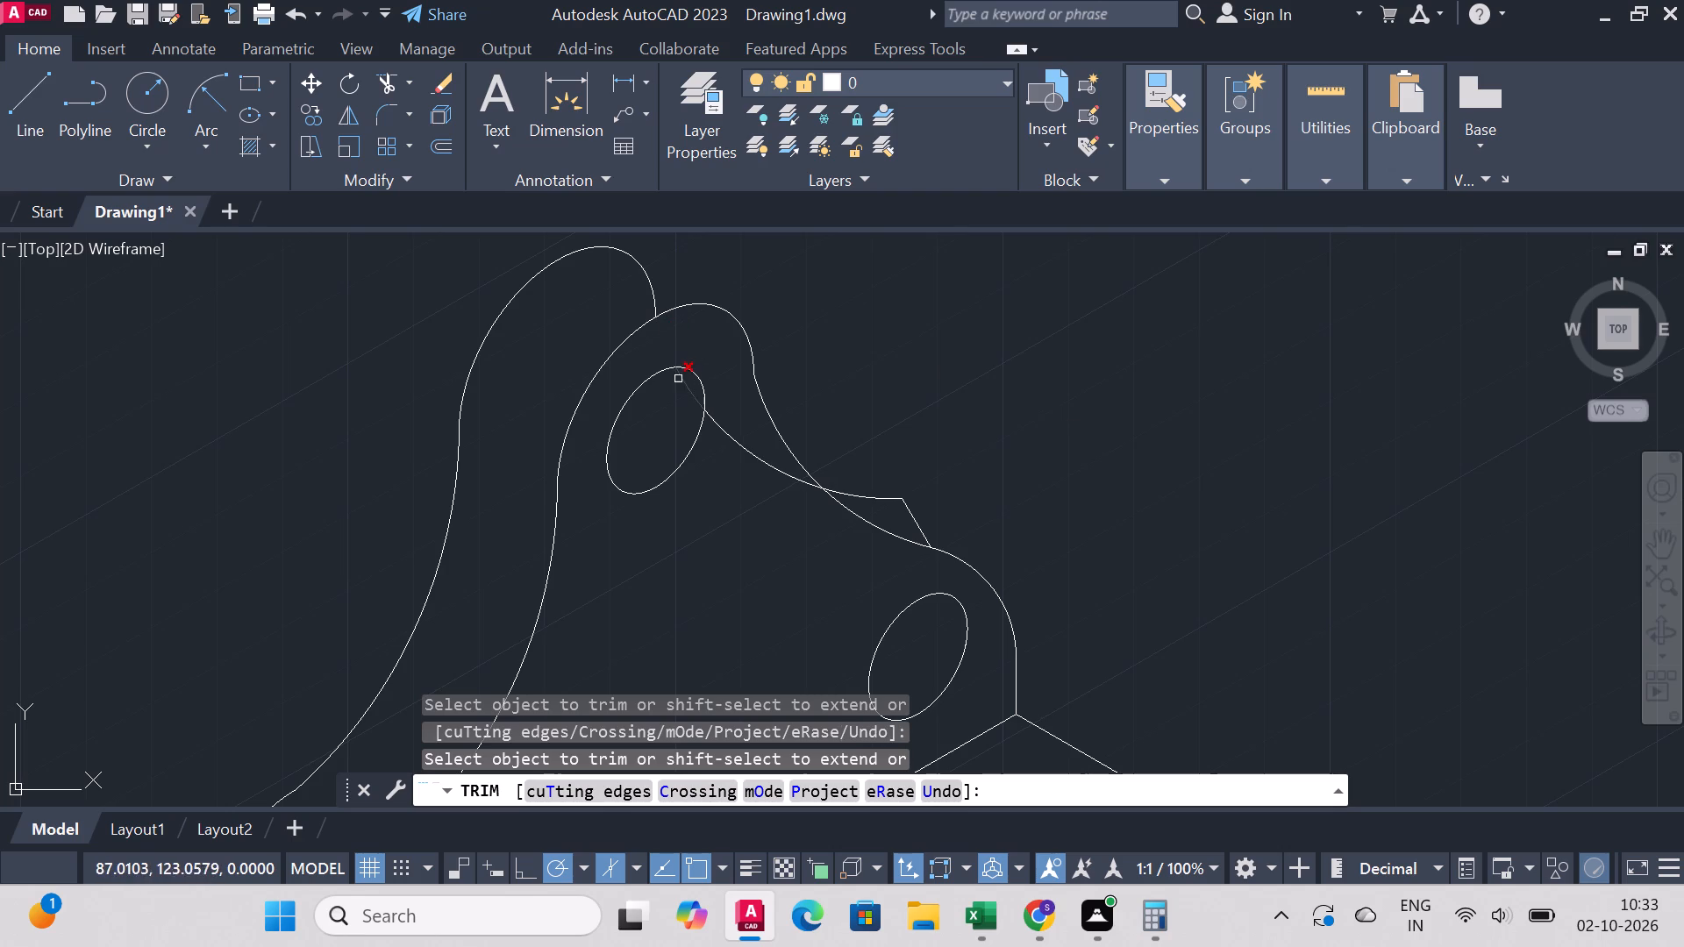
{"action": "left_click", "coordinate": [680, 379]}
{"action": "left_click", "coordinate": [731, 442]}
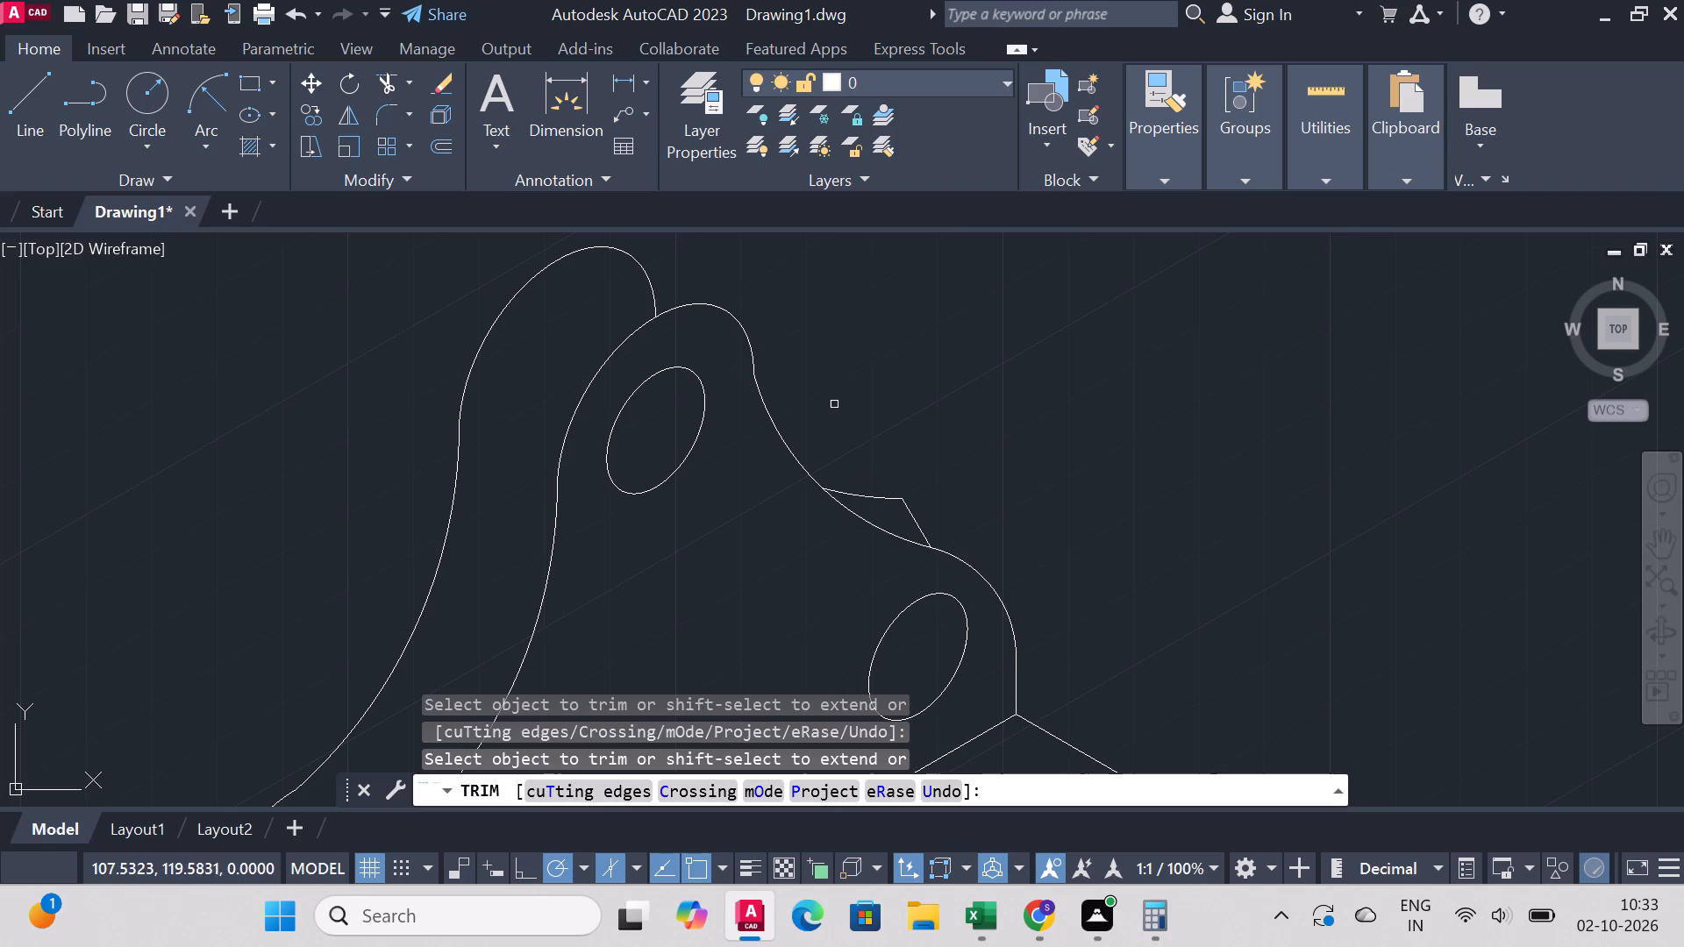
{"action": "scroll", "coordinate": [838, 402], "scroll_direction": "up", "scroll_amount": 1}
{"action": "scroll", "coordinate": [853, 367], "scroll_direction": "down", "scroll_amount": 3}
{"action": "right_click", "coordinate": [918, 253]}
{"action": "left_click", "coordinate": [1026, 275]}
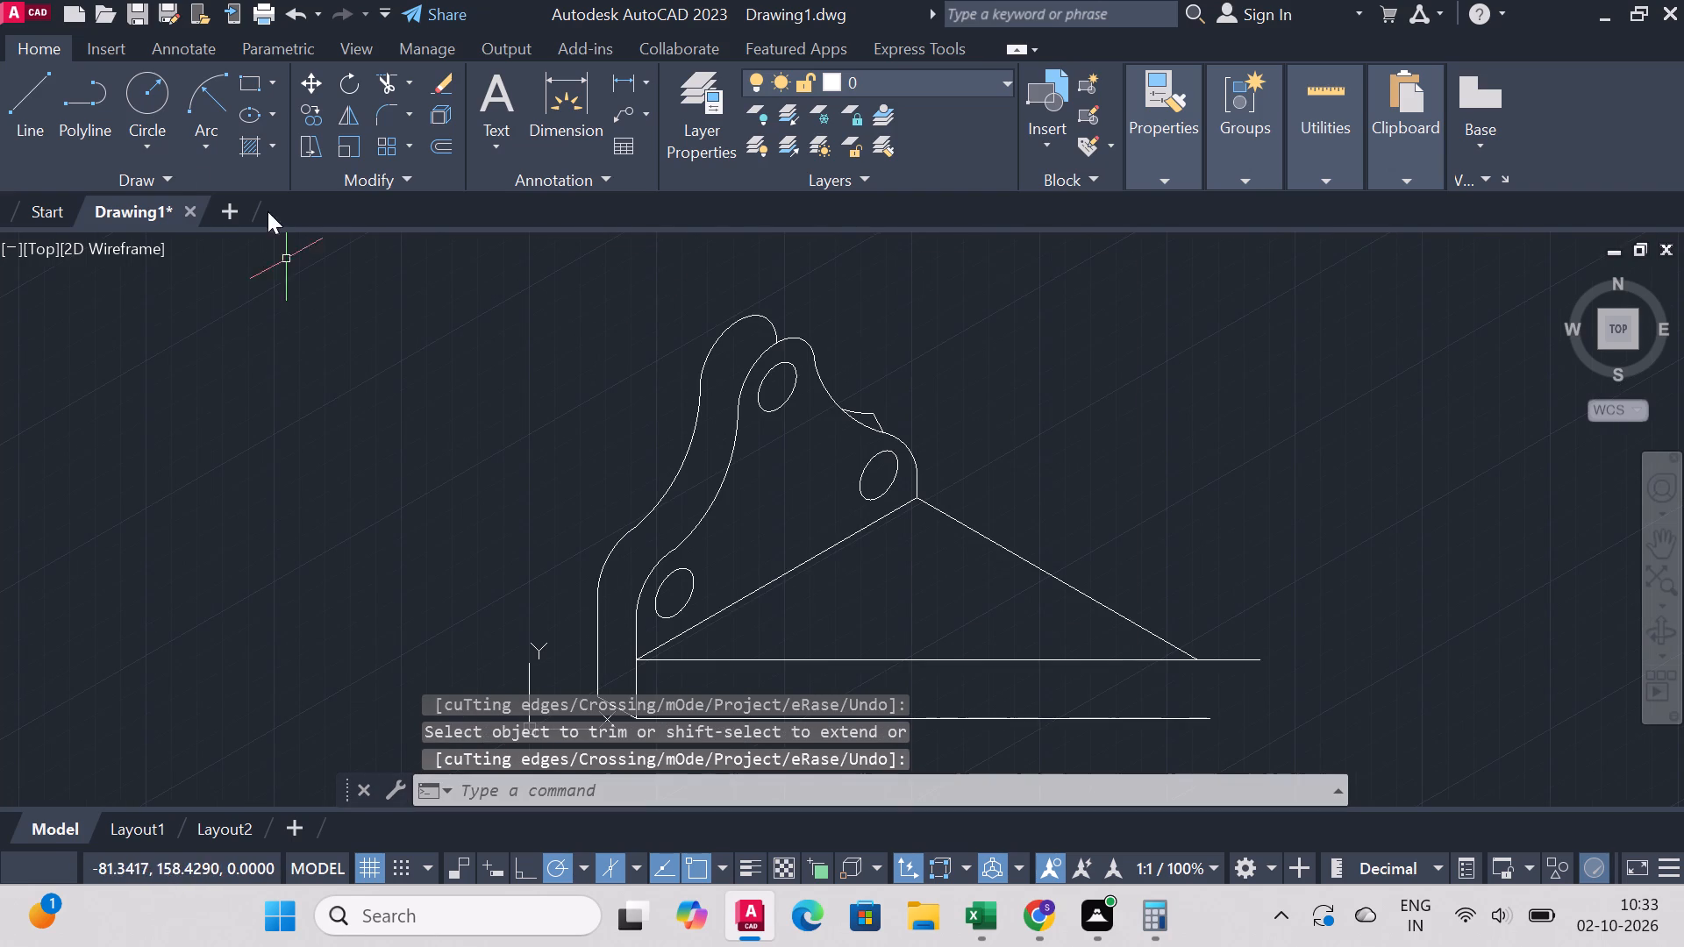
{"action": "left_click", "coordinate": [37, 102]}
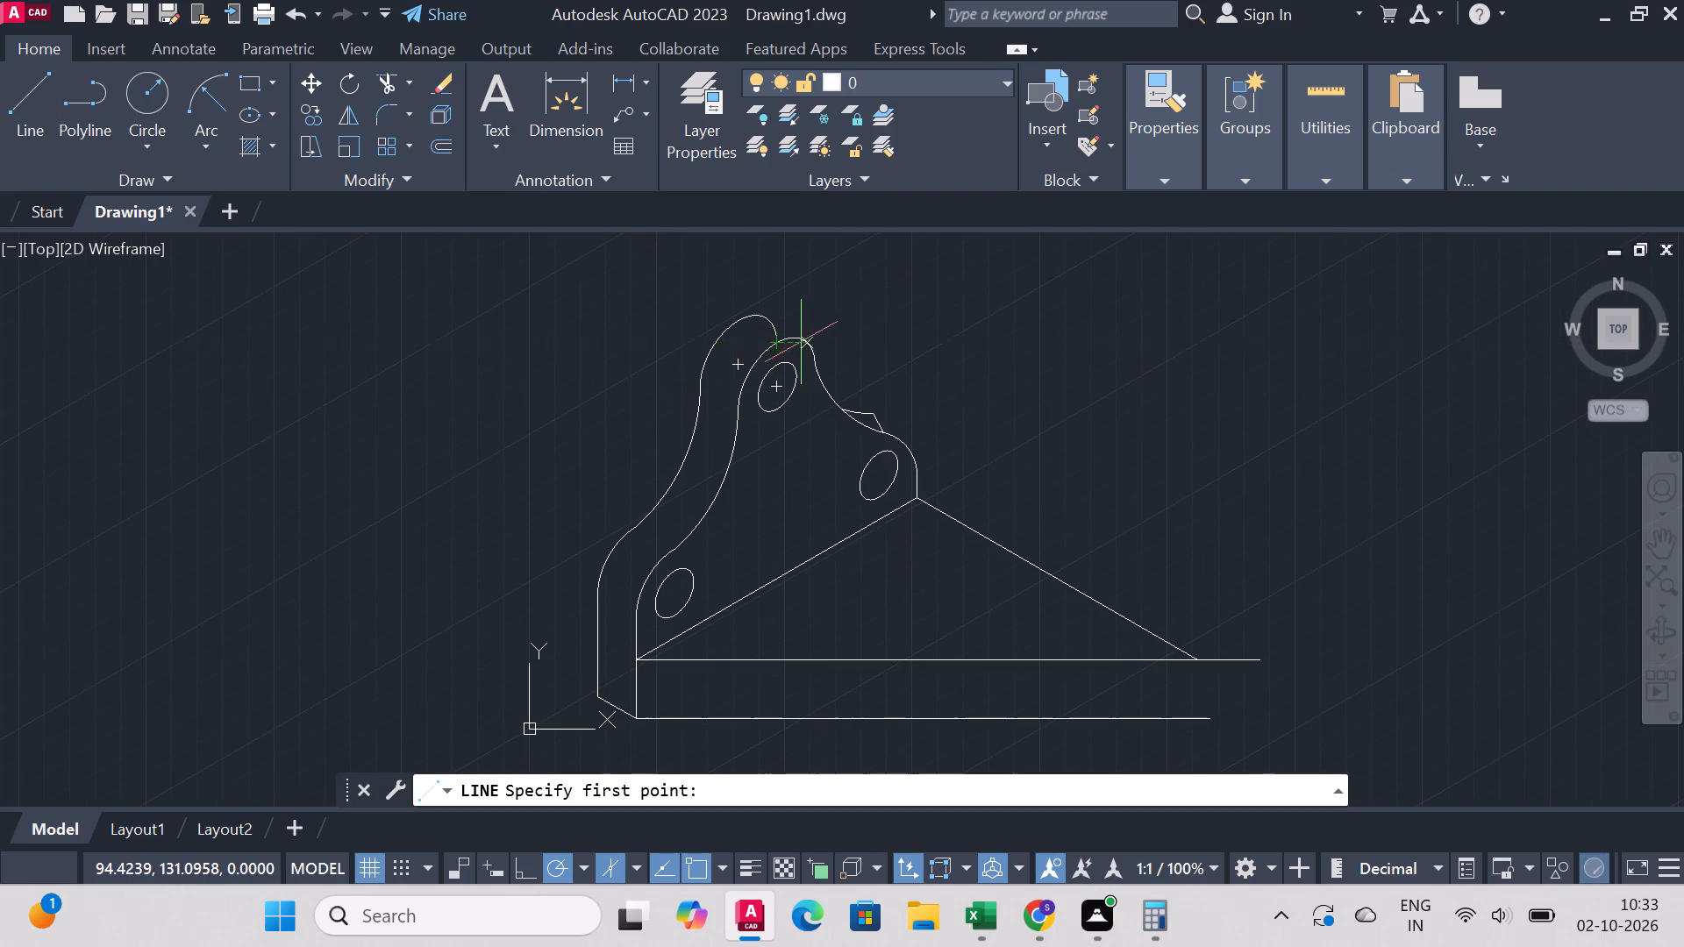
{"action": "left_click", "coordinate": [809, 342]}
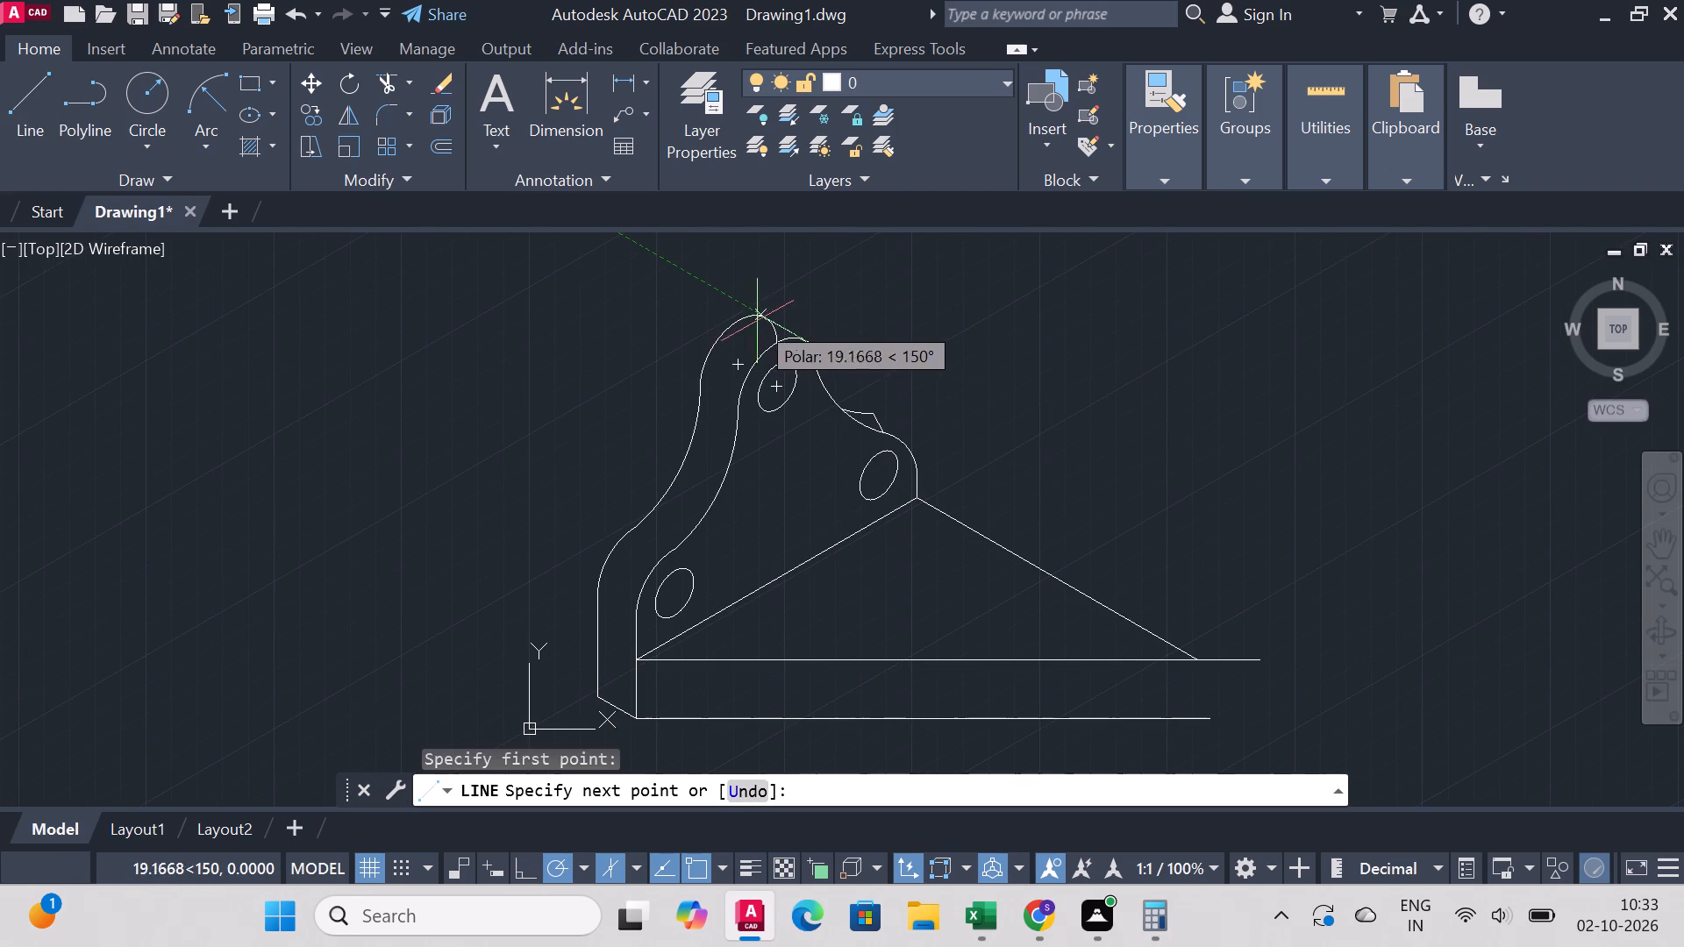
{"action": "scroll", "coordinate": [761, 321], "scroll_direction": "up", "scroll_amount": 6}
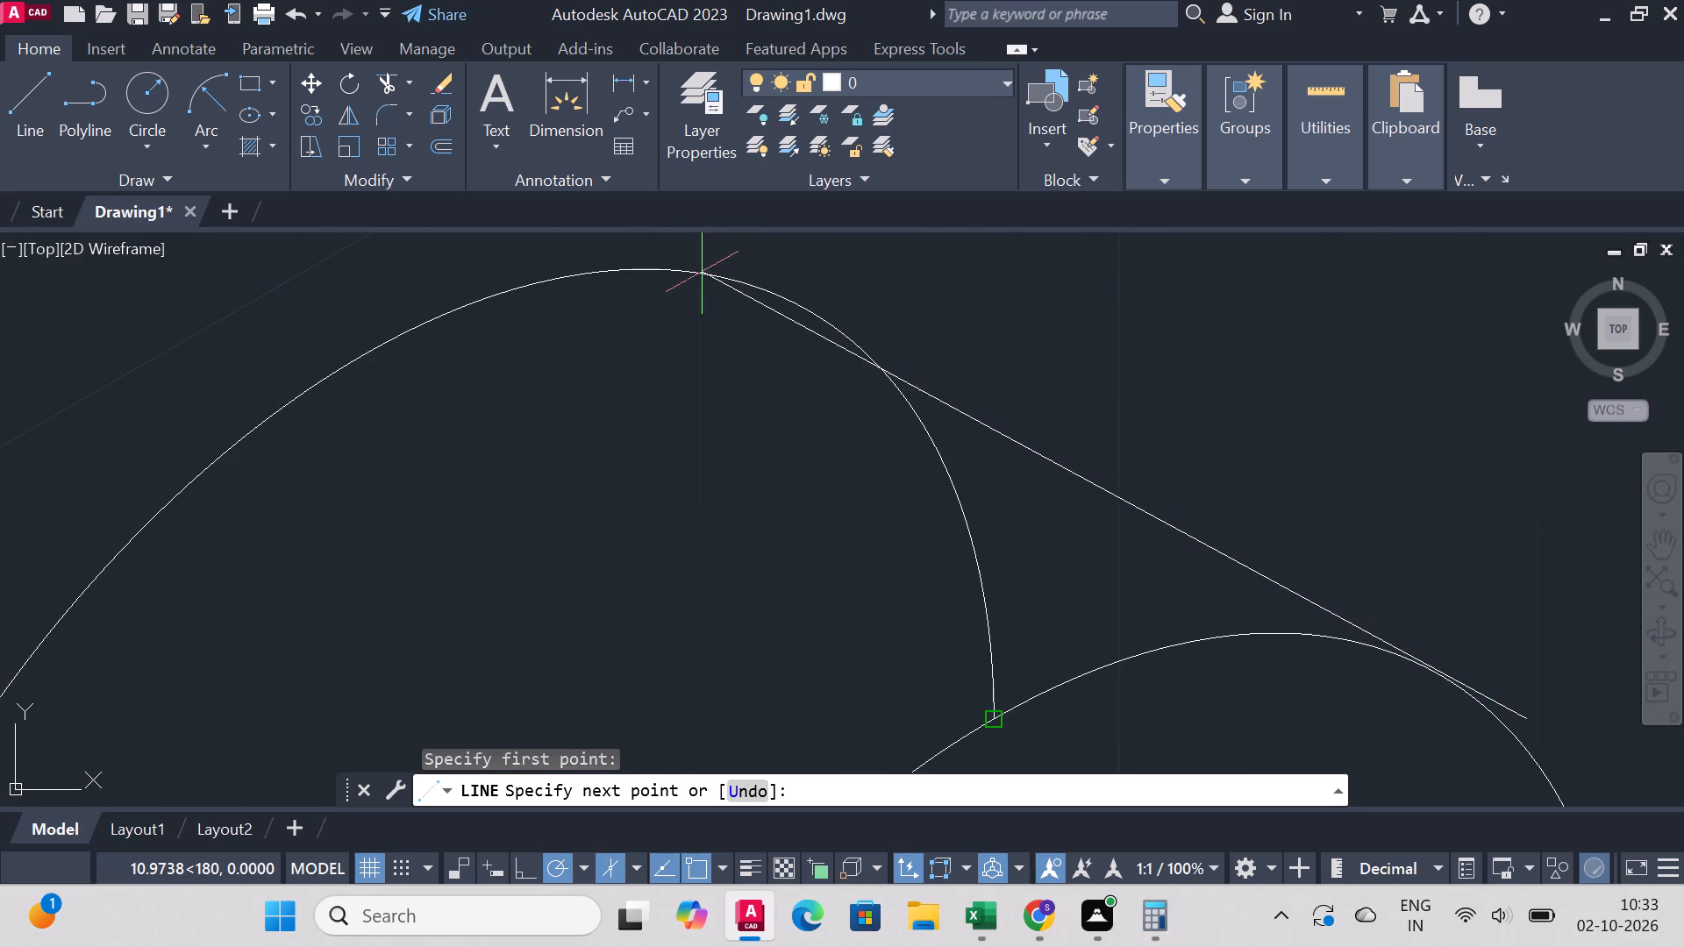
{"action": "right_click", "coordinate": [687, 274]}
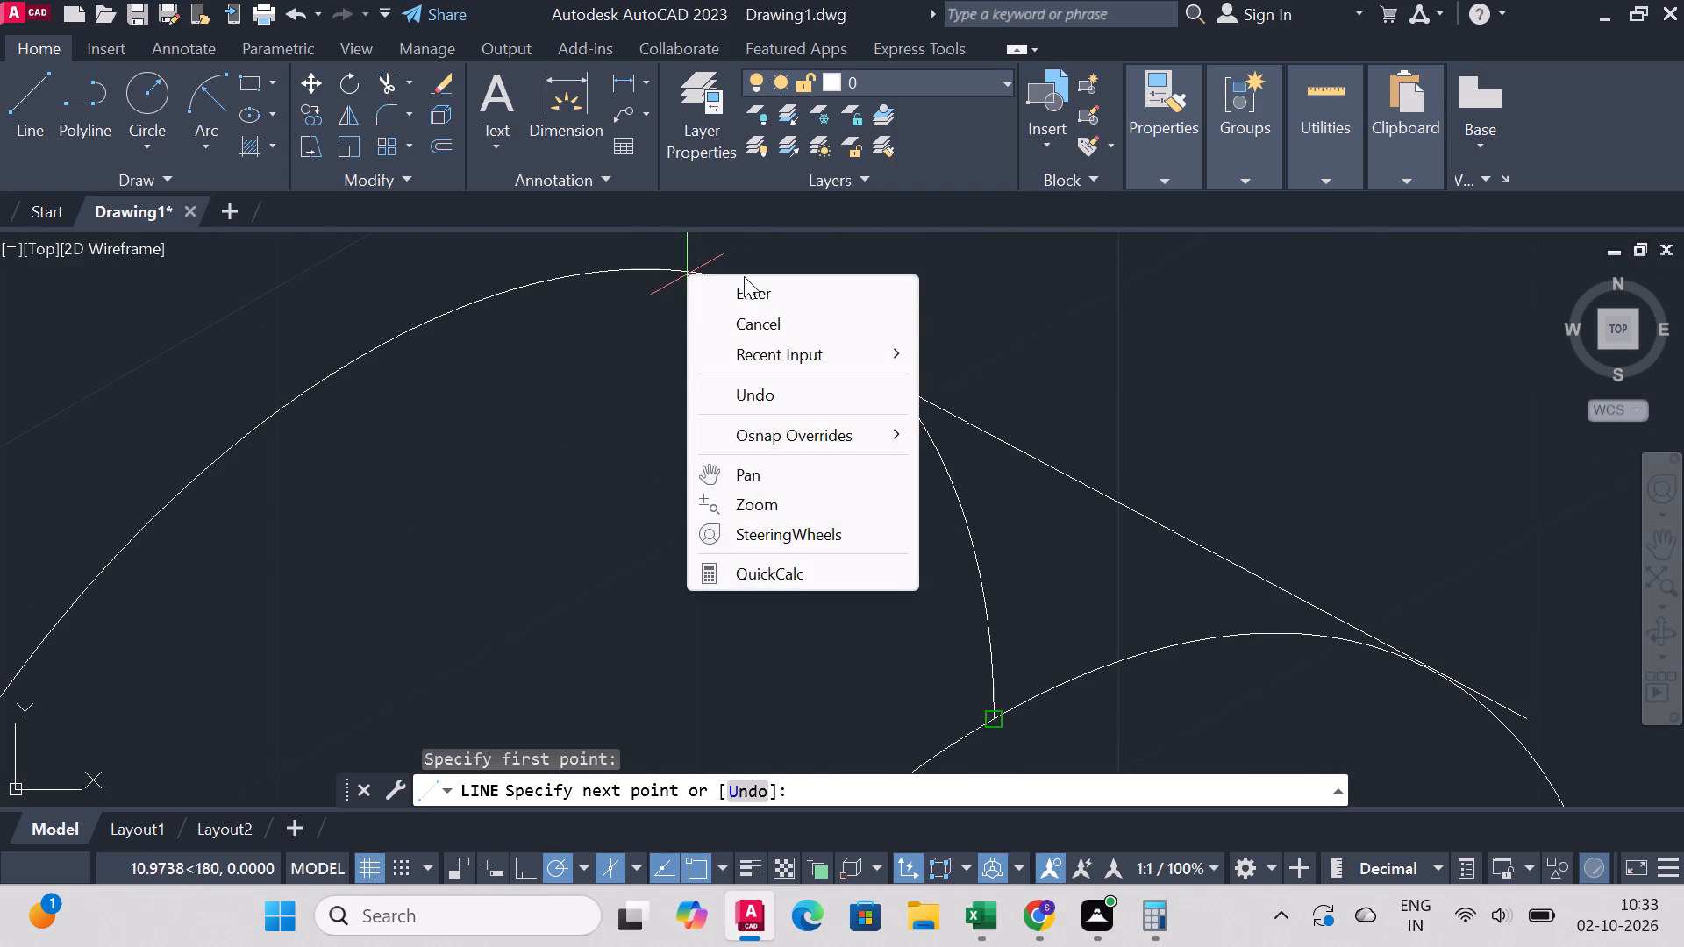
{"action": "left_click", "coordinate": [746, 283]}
Draw a line from the rear top lobe's centre to its upper outline, continuing to the front top lobe's edge as a thickness line.
{"action": "left_click", "coordinate": [16, 96]}
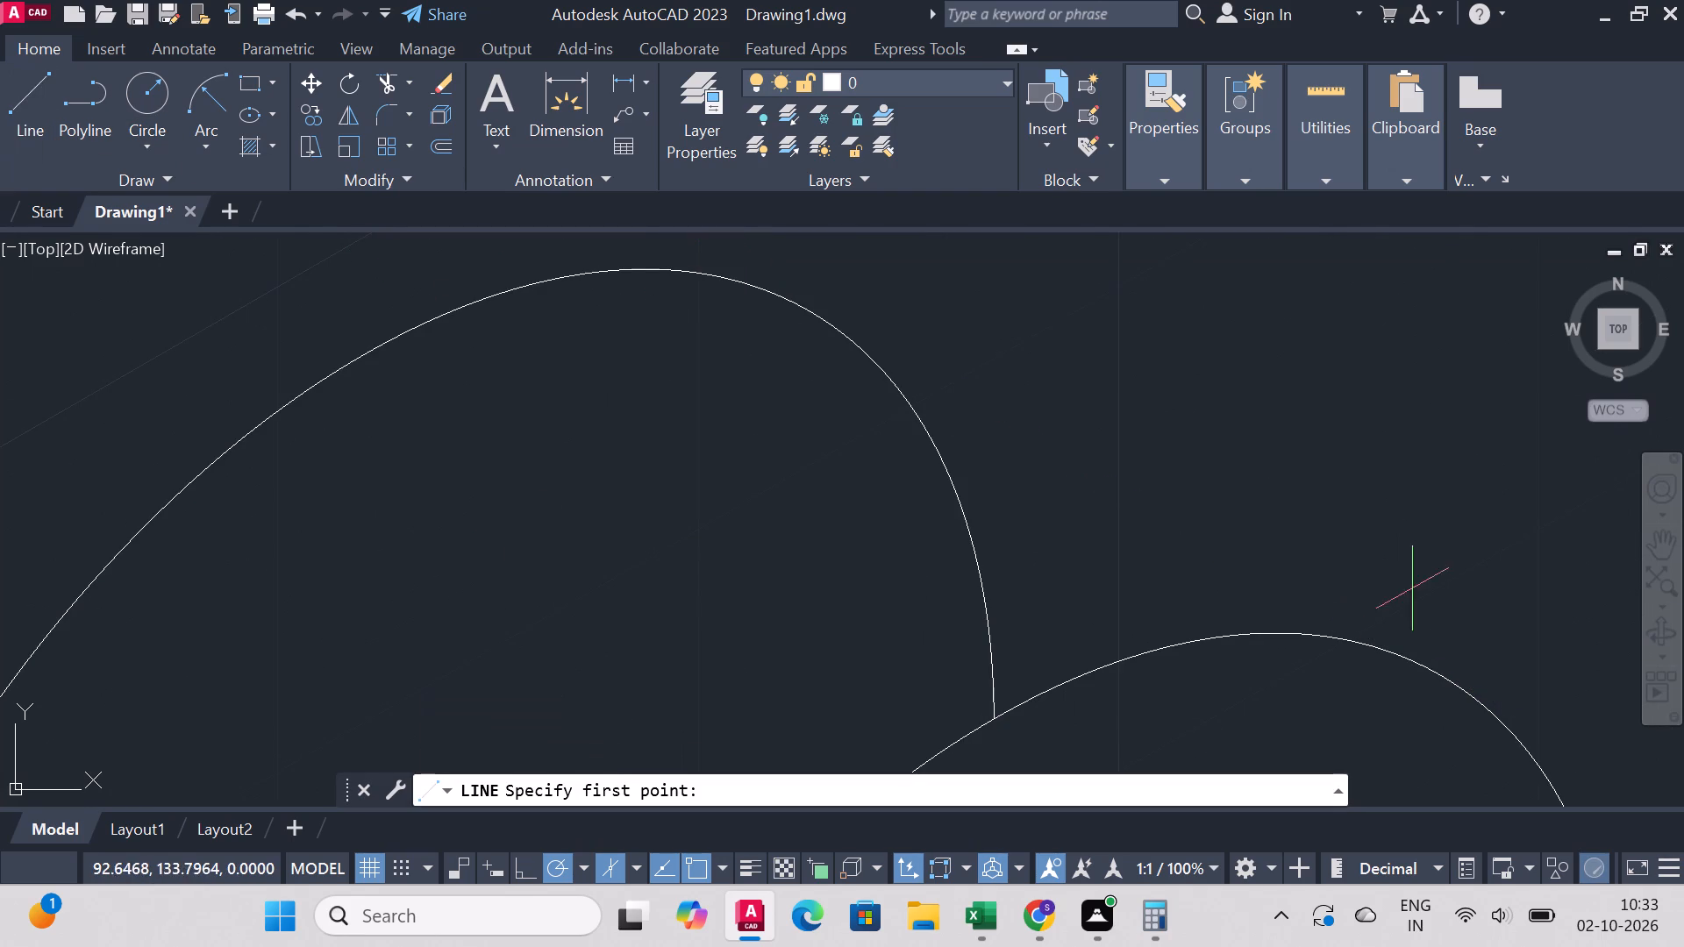
{"action": "scroll", "coordinate": [857, 512], "scroll_direction": "up", "scroll_amount": 3}
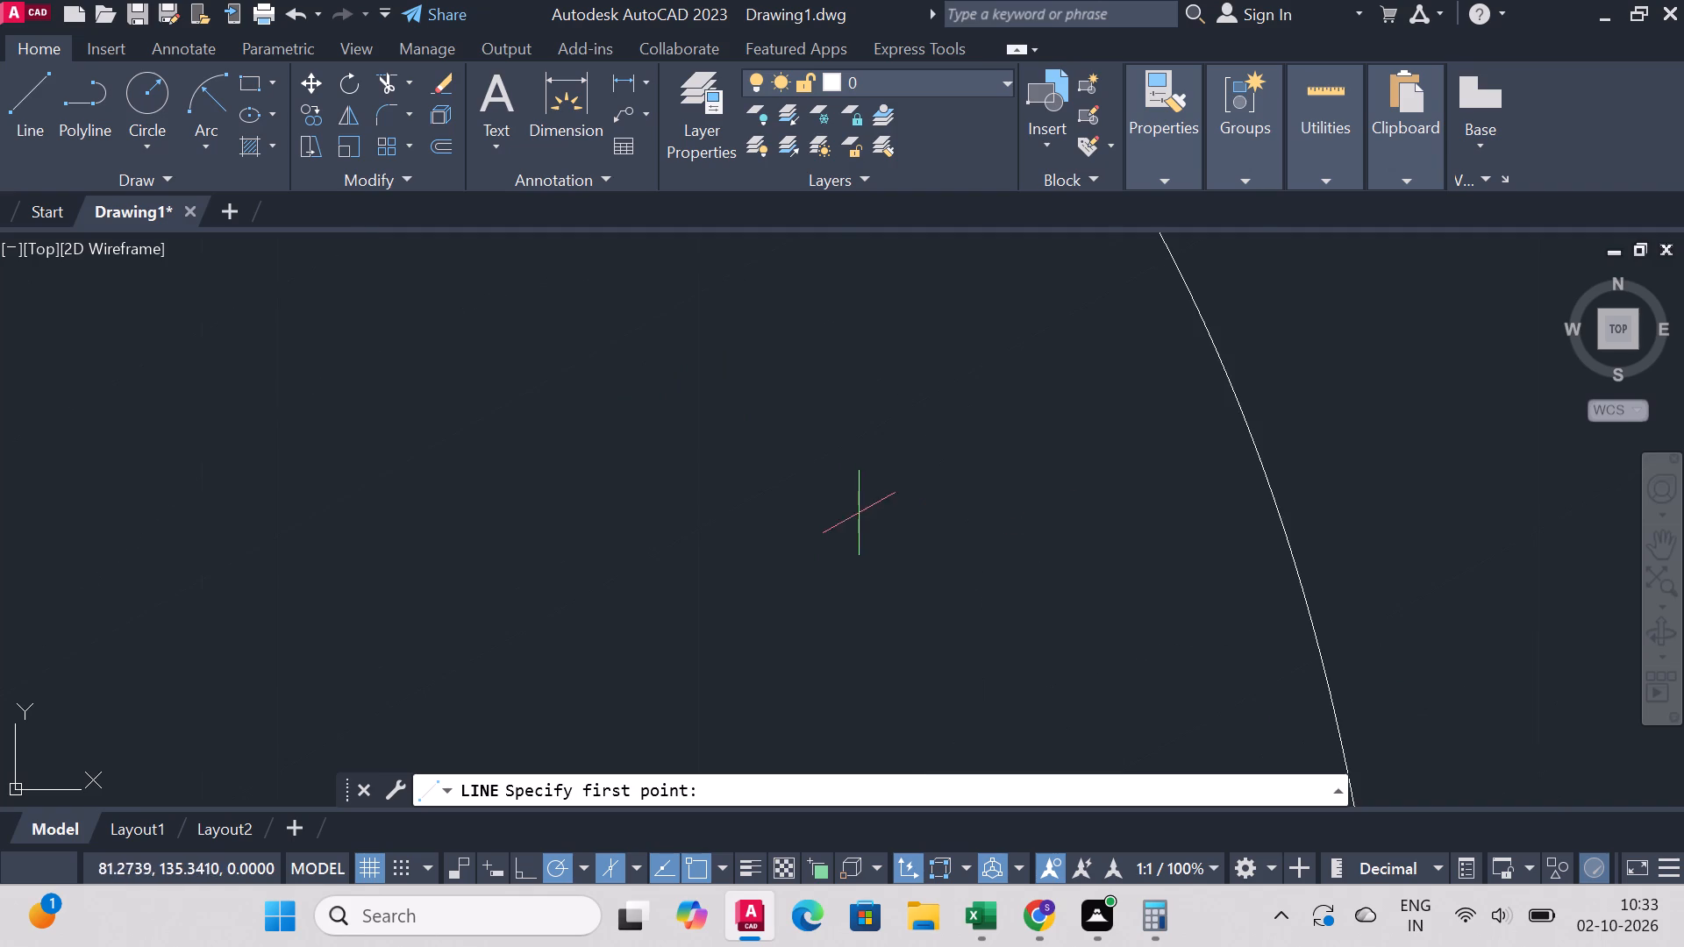
{"action": "scroll", "coordinate": [1292, 496], "scroll_direction": "down", "scroll_amount": 6}
{"action": "scroll", "coordinate": [1334, 451], "scroll_direction": "up", "scroll_amount": 2}
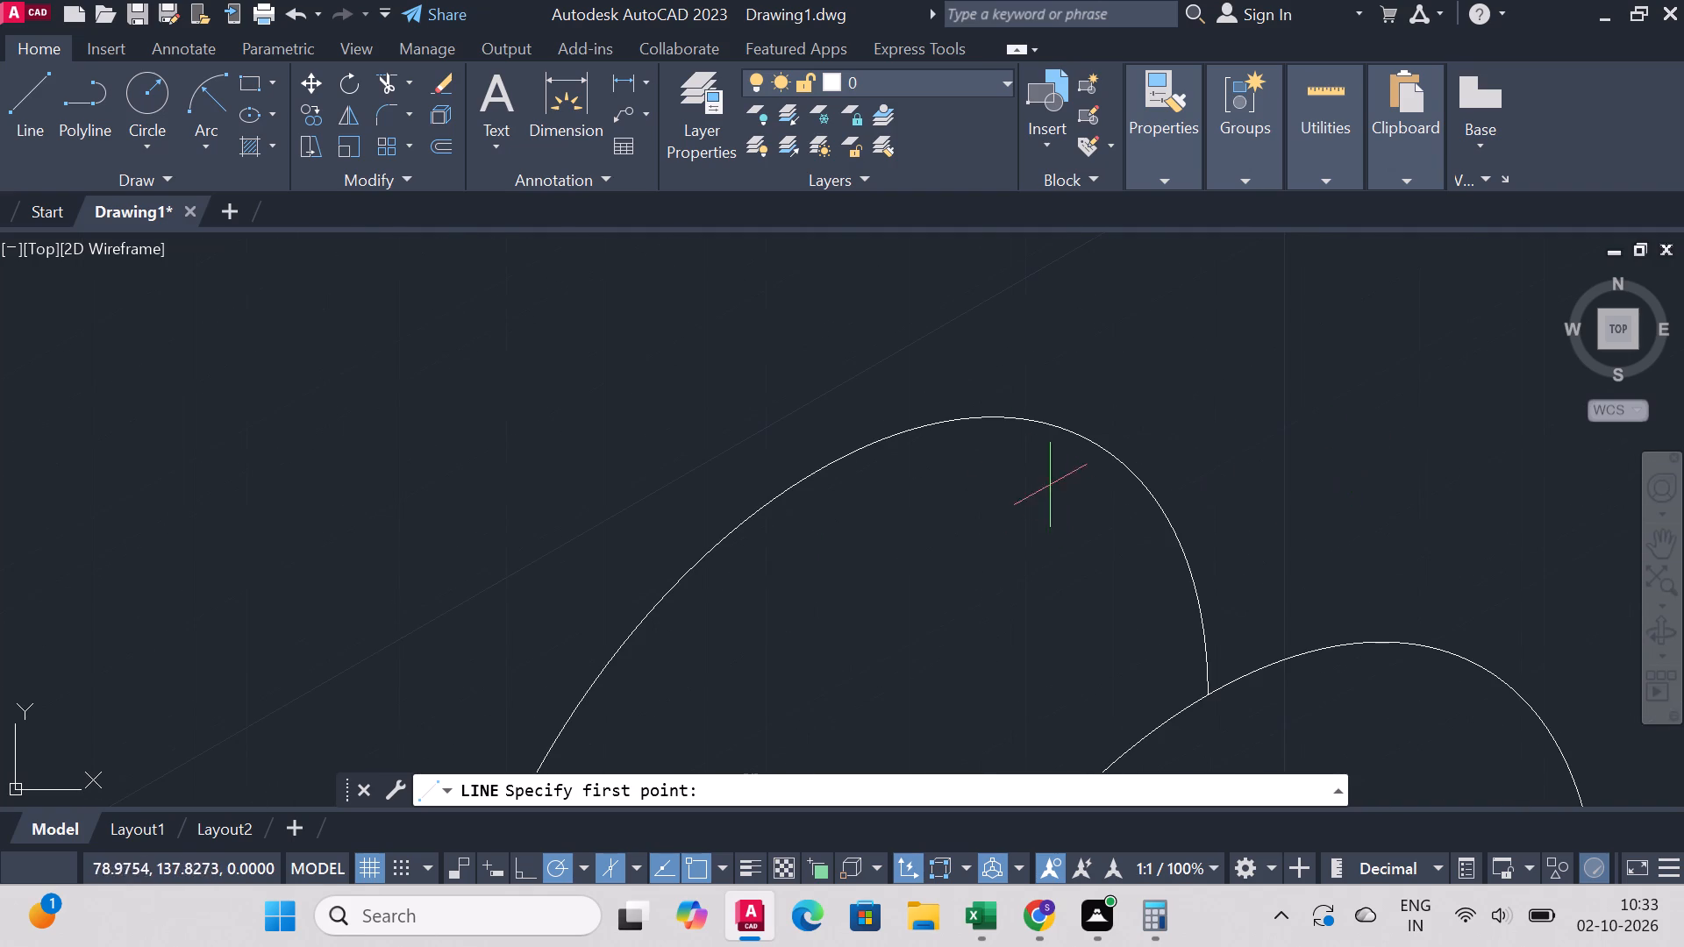
{"action": "scroll", "coordinate": [1106, 541], "scroll_direction": "down", "scroll_amount": 3}
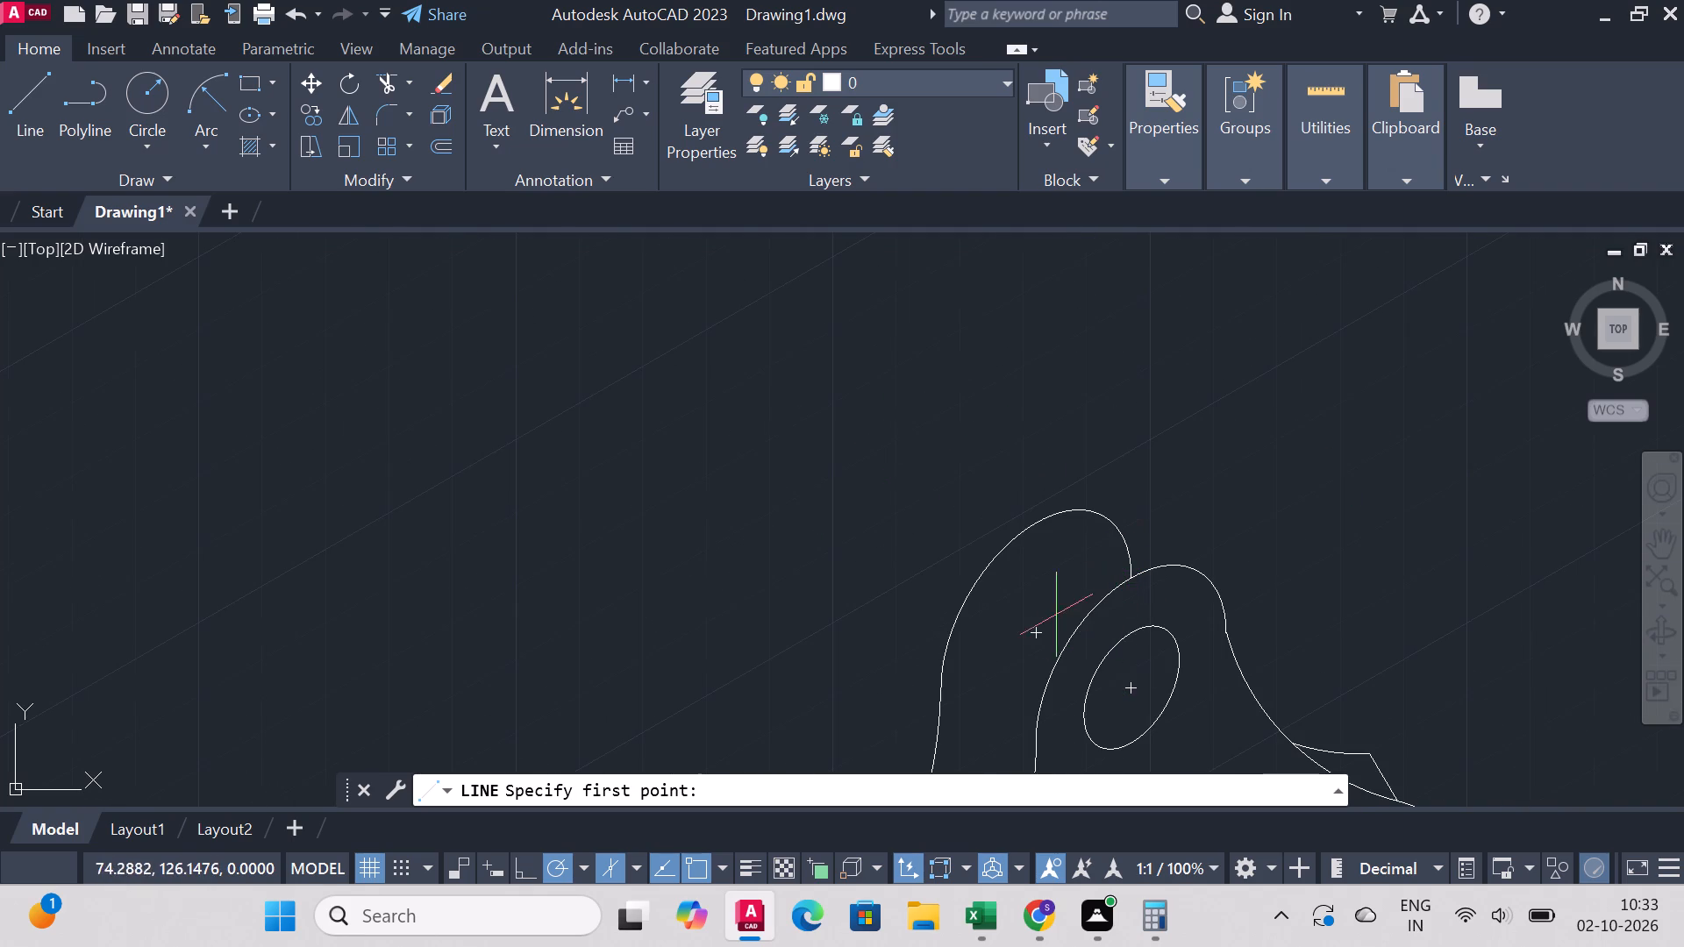
{"action": "left_click", "coordinate": [1041, 631]}
{"action": "left_click", "coordinate": [1100, 520]}
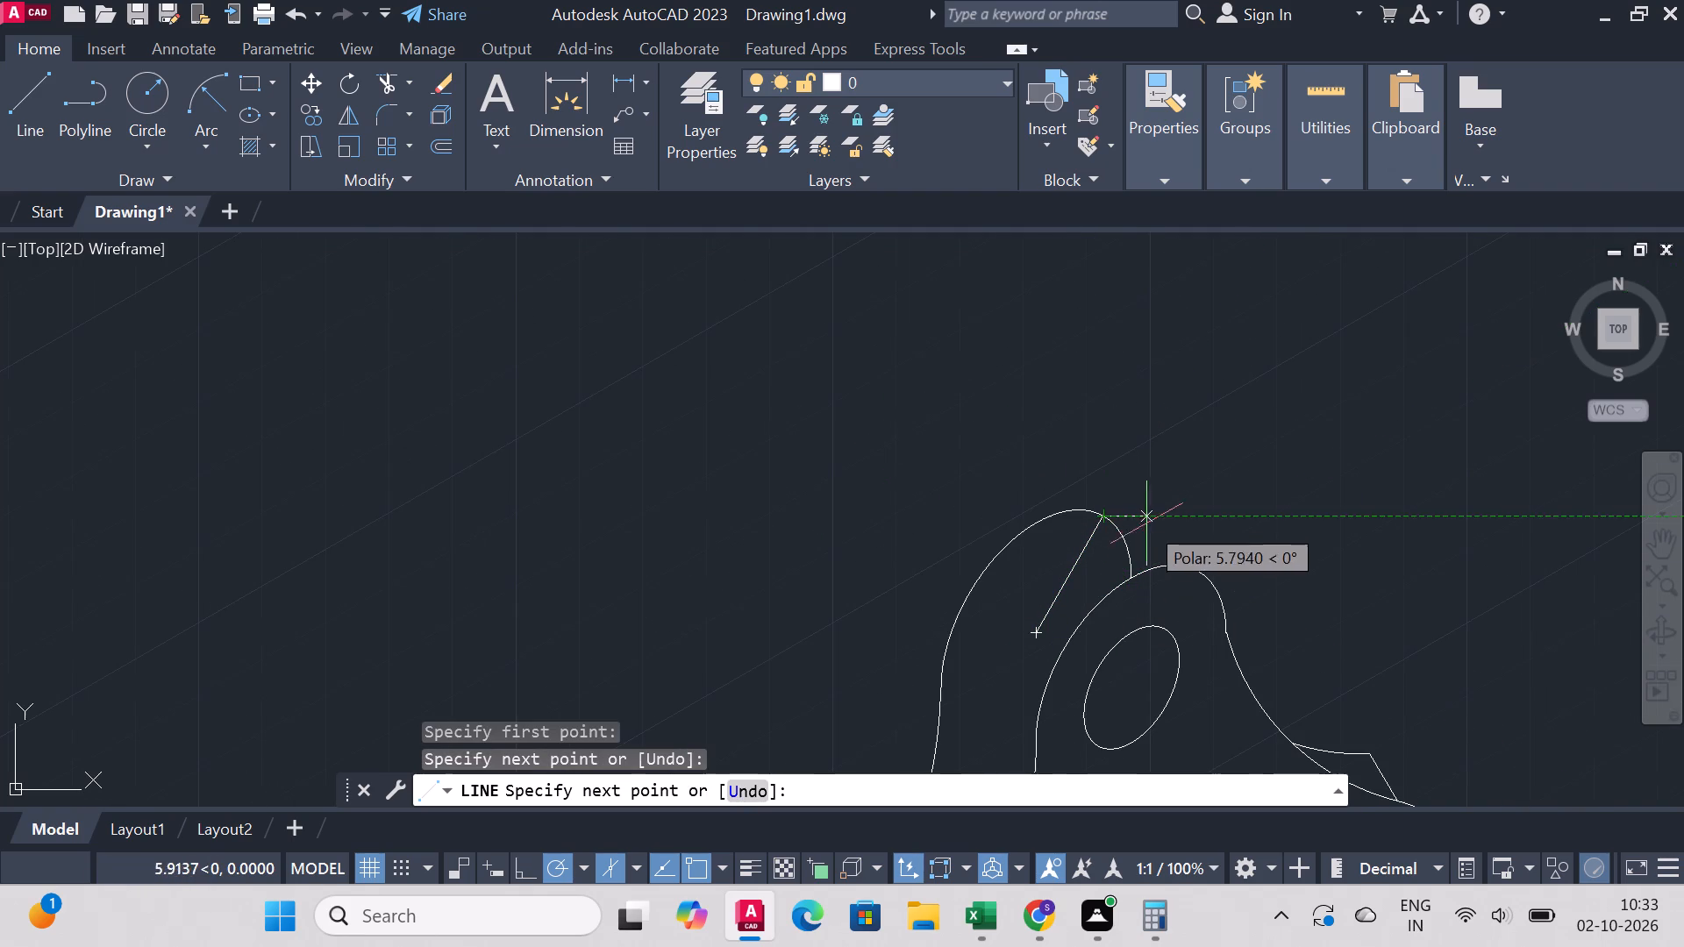
{"action": "left_click", "coordinate": [1197, 568]}
{"action": "right_click", "coordinate": [1197, 568]}
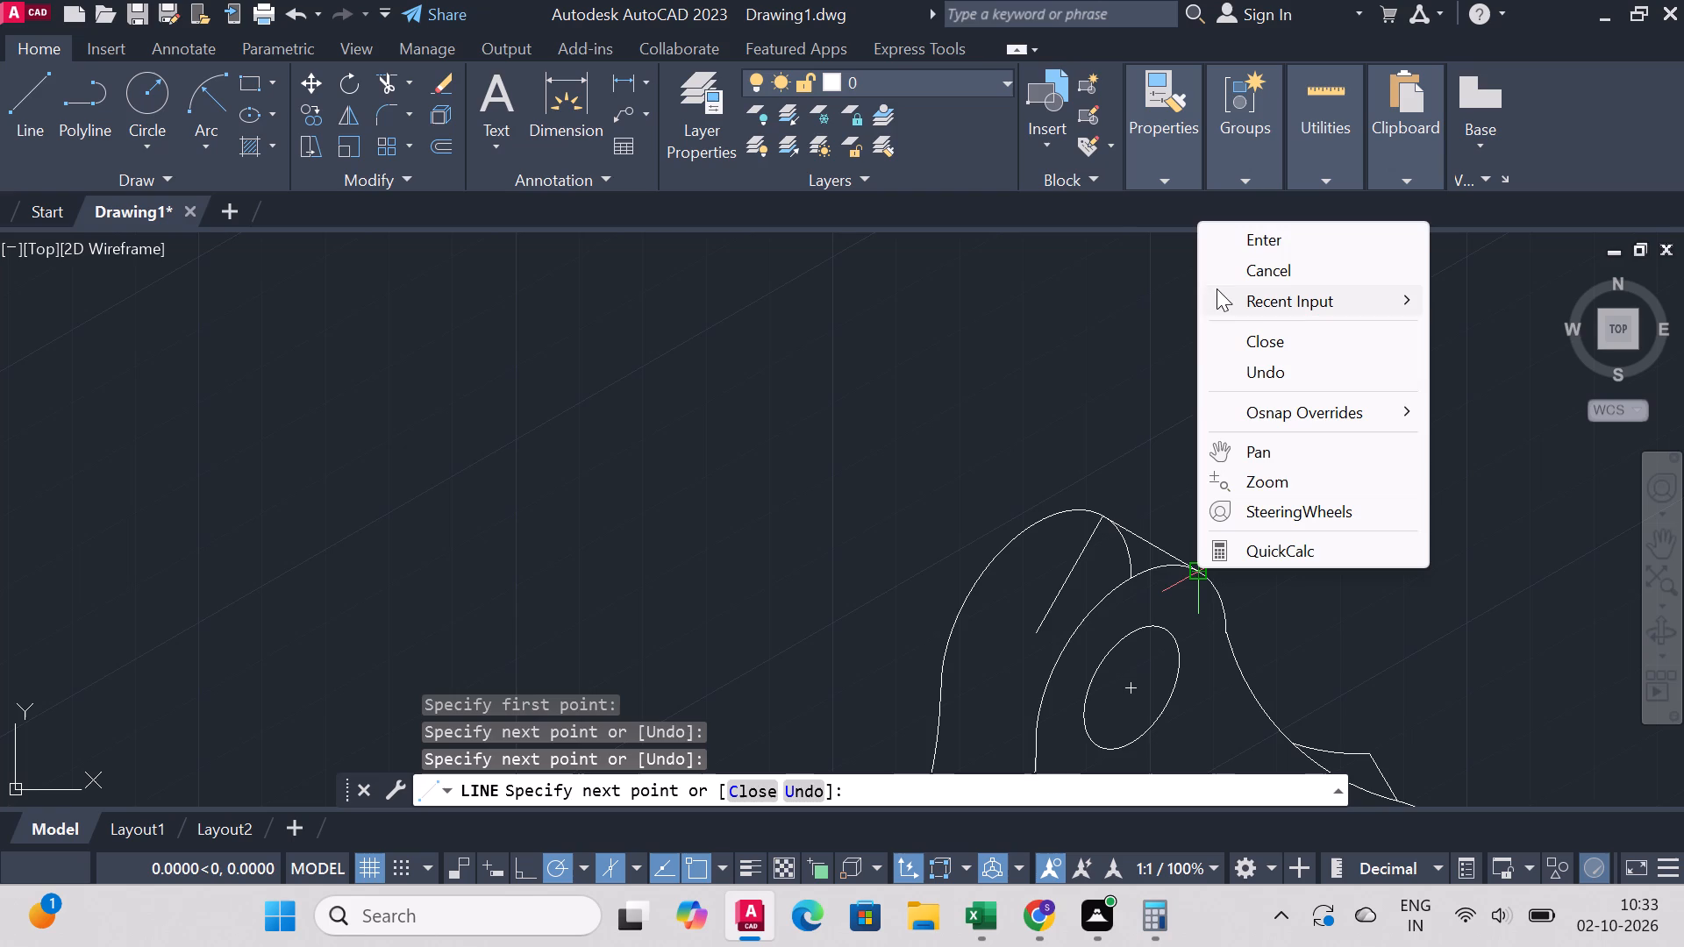
{"action": "left_click", "coordinate": [1243, 240]}
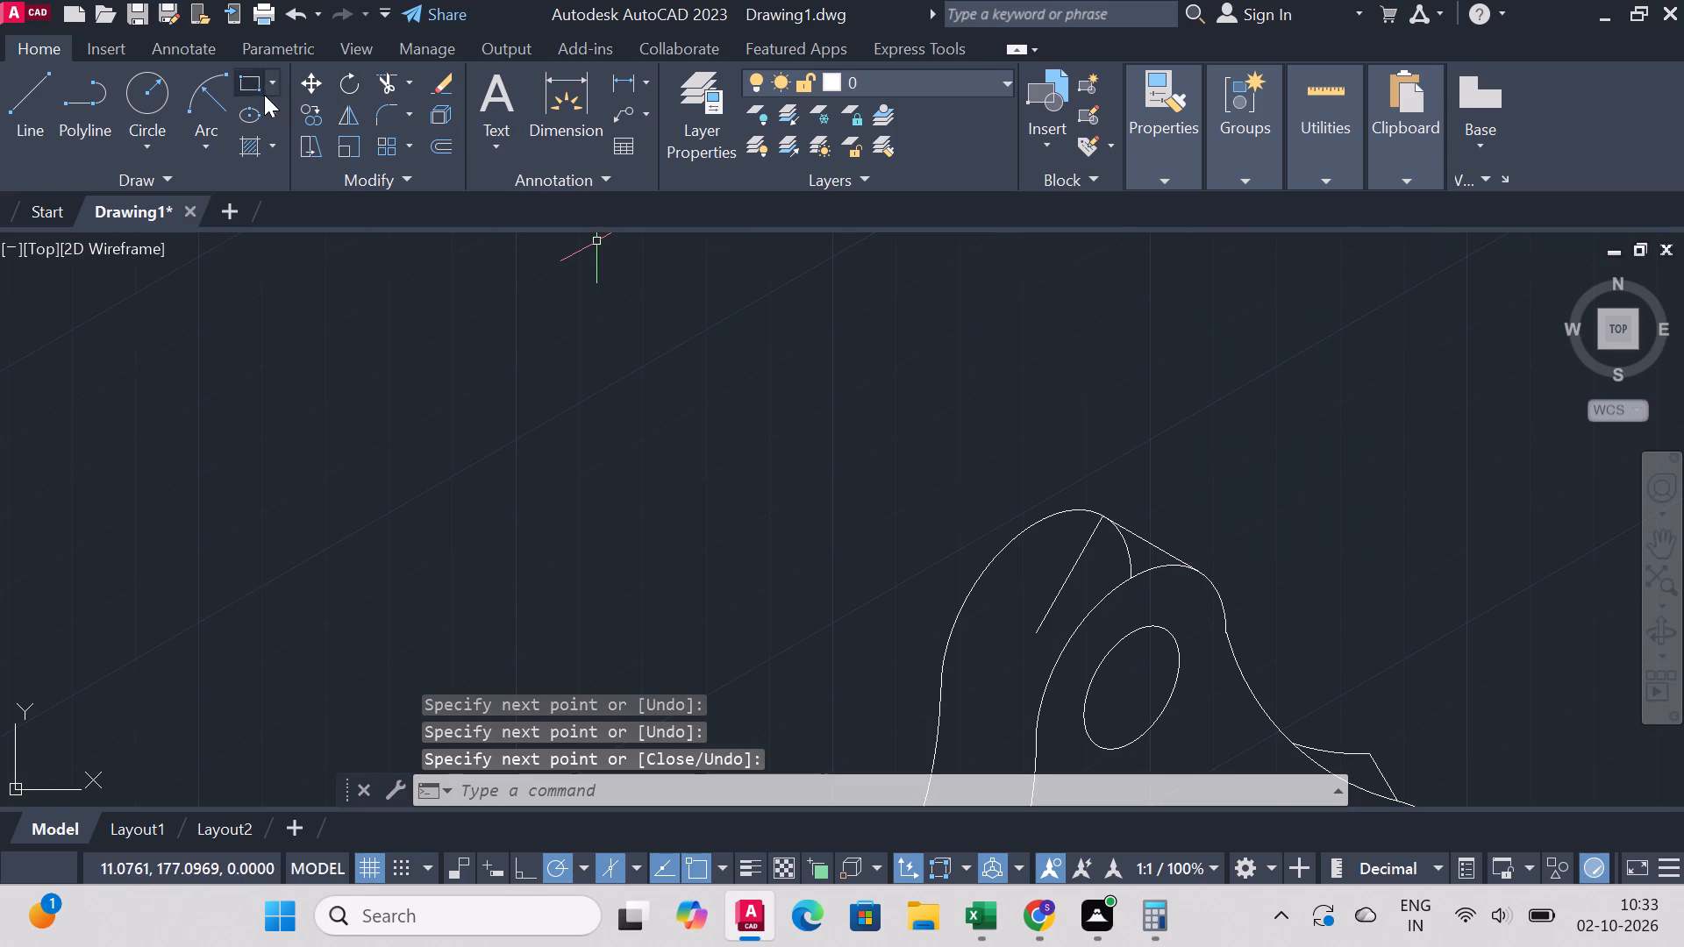
Trim away the rear top lobe's curve between the new thickness line and the front lobe.
{"action": "left_click", "coordinate": [388, 75]}
{"action": "left_click", "coordinate": [1130, 561]}
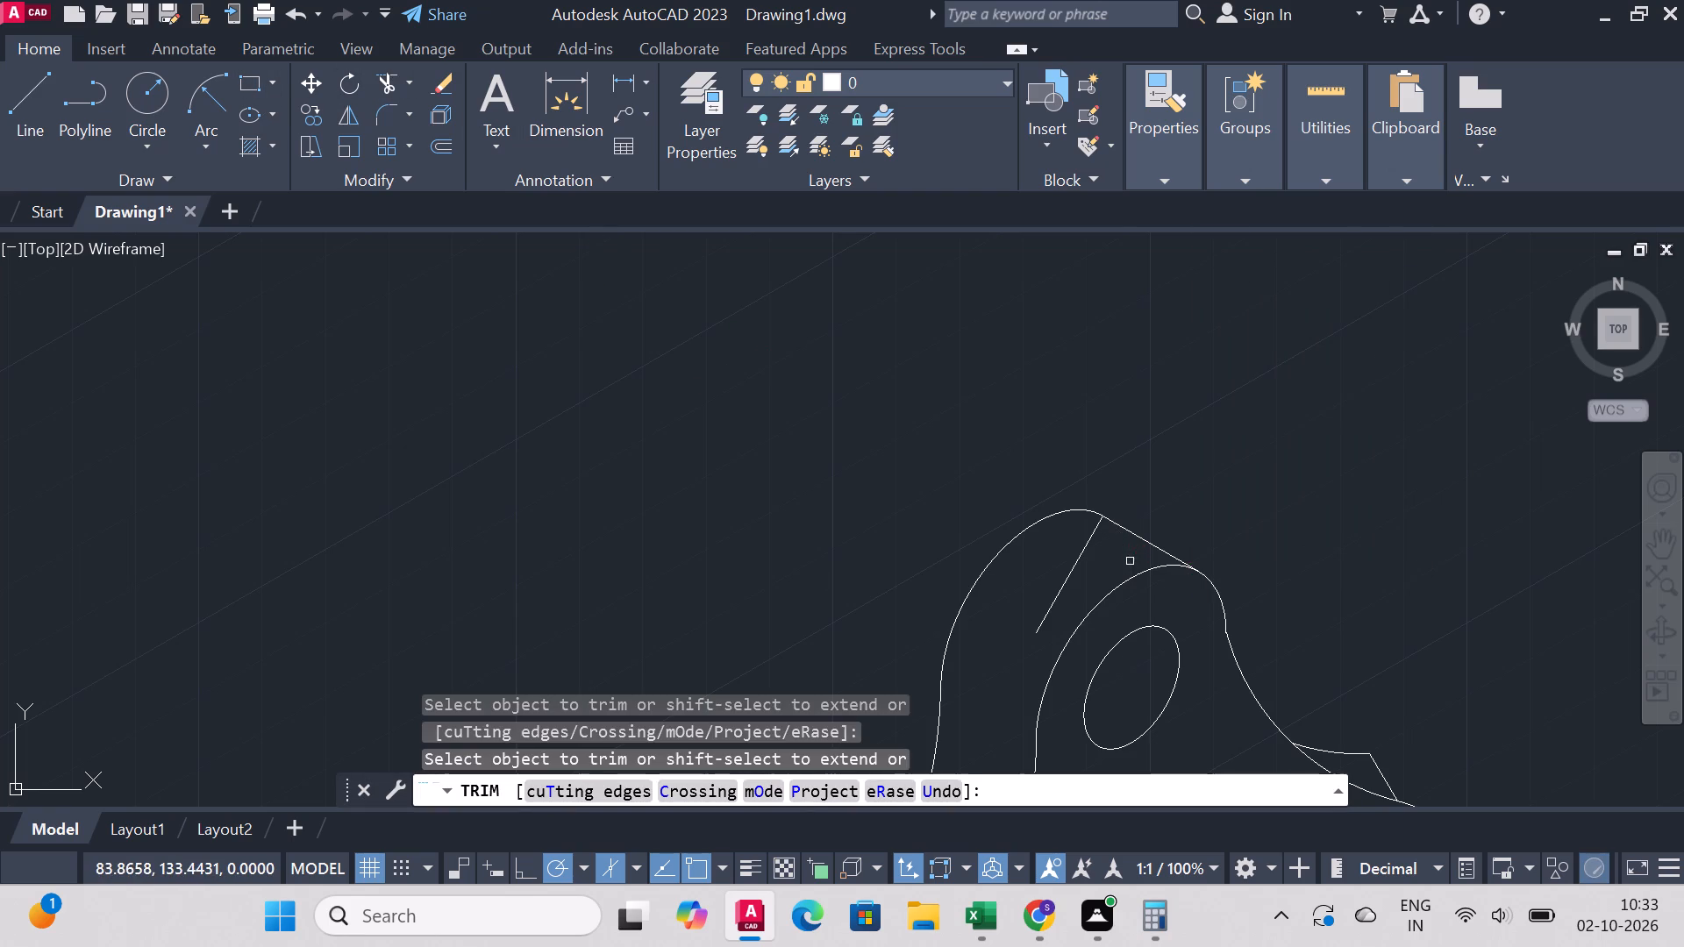
Trim away the leftover centre line inside the rear top lobe and the short thickness line above the right-hand lobe.
{"action": "left_click", "coordinate": [1064, 586]}
{"action": "scroll", "coordinate": [1097, 559], "scroll_direction": "down", "scroll_amount": 2}
{"action": "scroll", "coordinate": [1188, 621], "scroll_direction": "up", "scroll_amount": 2}
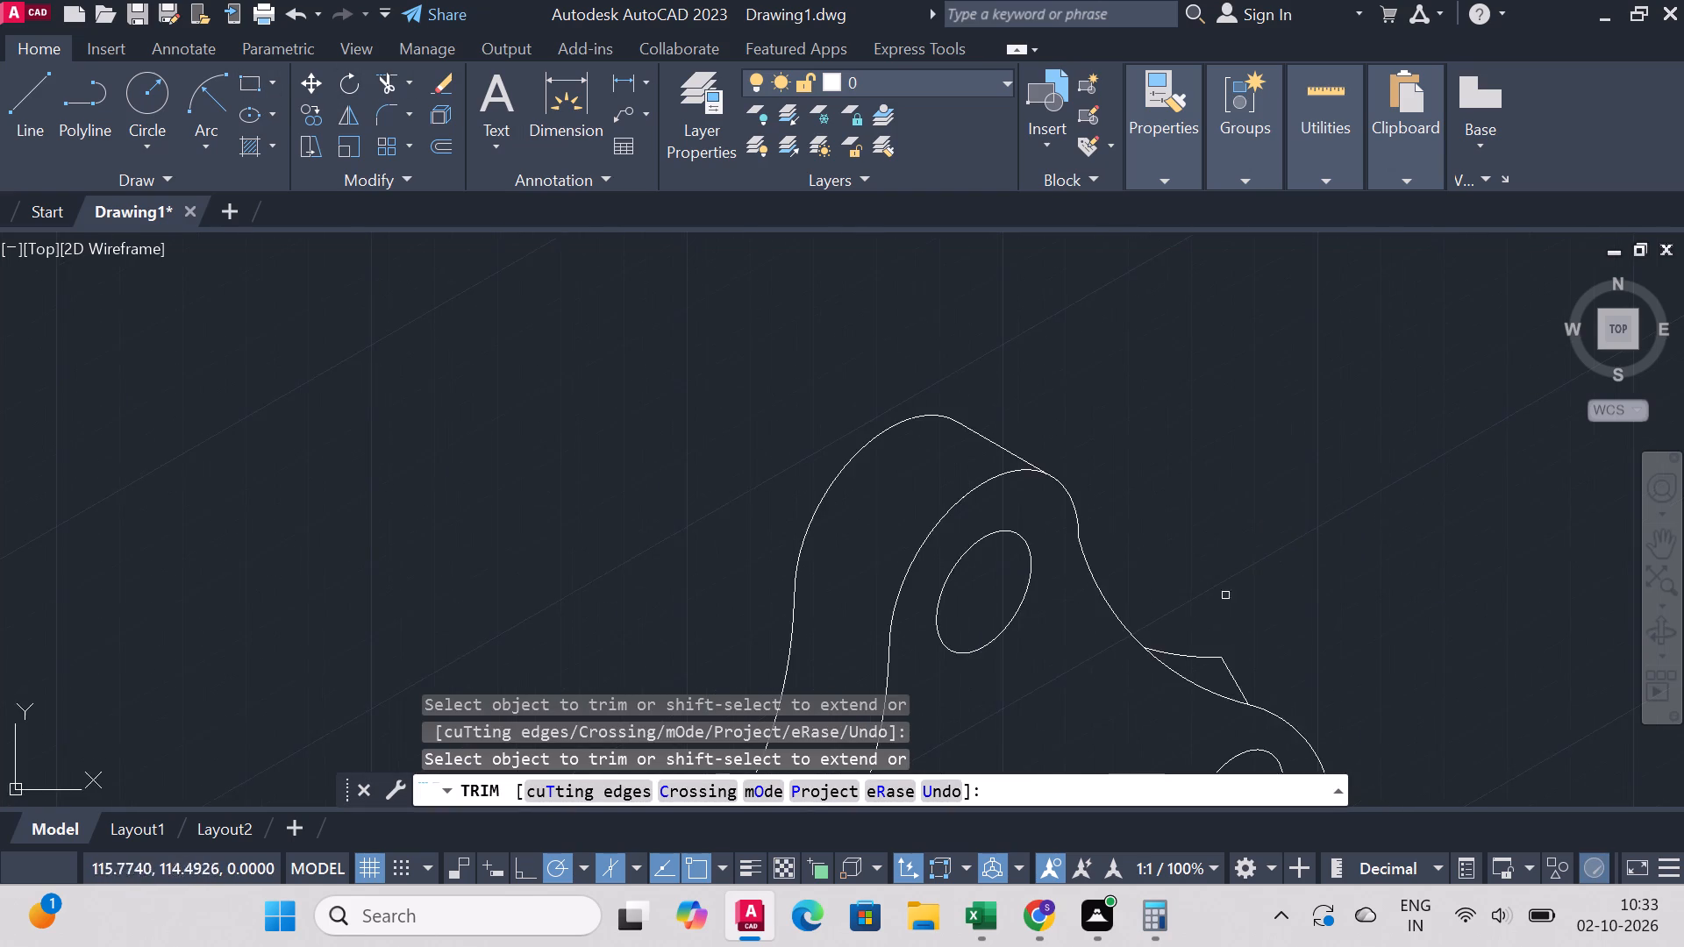
{"action": "scroll", "coordinate": [1238, 582], "scroll_direction": "down", "scroll_amount": 4}
{"action": "scroll", "coordinate": [1257, 673], "scroll_direction": "up", "scroll_amount": 2}
{"action": "scroll", "coordinate": [1345, 523], "scroll_direction": "down", "scroll_amount": 3}
{"action": "scroll", "coordinate": [1331, 614], "scroll_direction": "up", "scroll_amount": 3}
{"action": "scroll", "coordinate": [1331, 548], "scroll_direction": "down", "scroll_amount": 2}
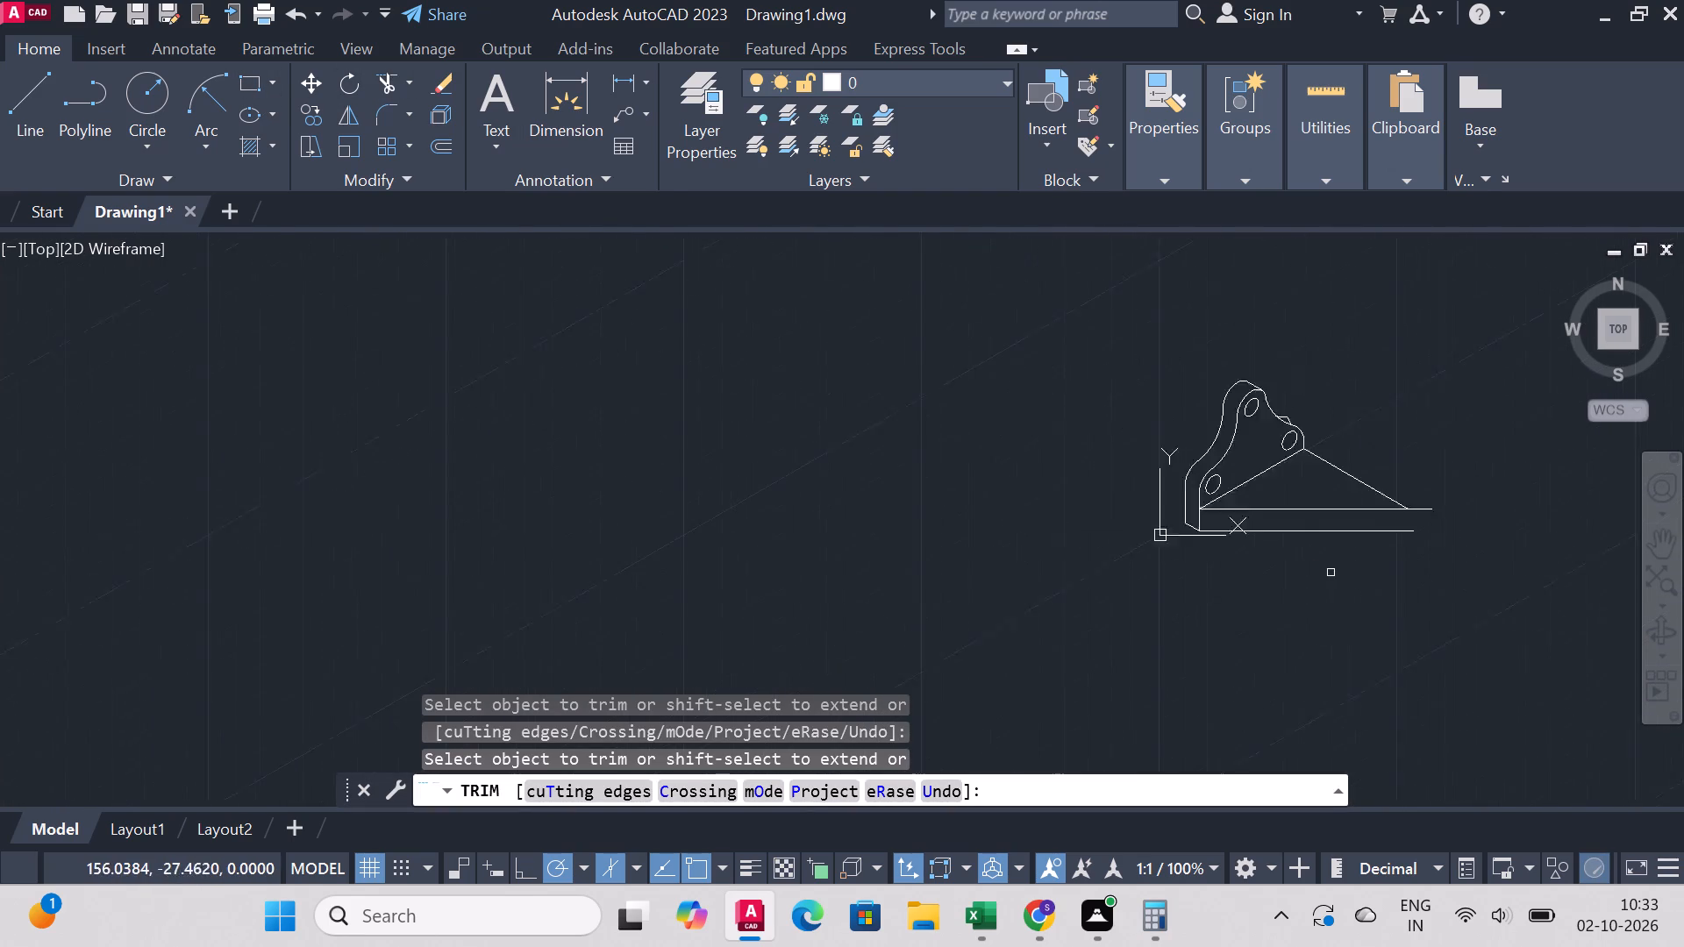
{"action": "scroll", "coordinate": [1331, 573], "scroll_direction": "down", "scroll_amount": 1}
{"action": "scroll", "coordinate": [1339, 478], "scroll_direction": "up", "scroll_amount": 4}
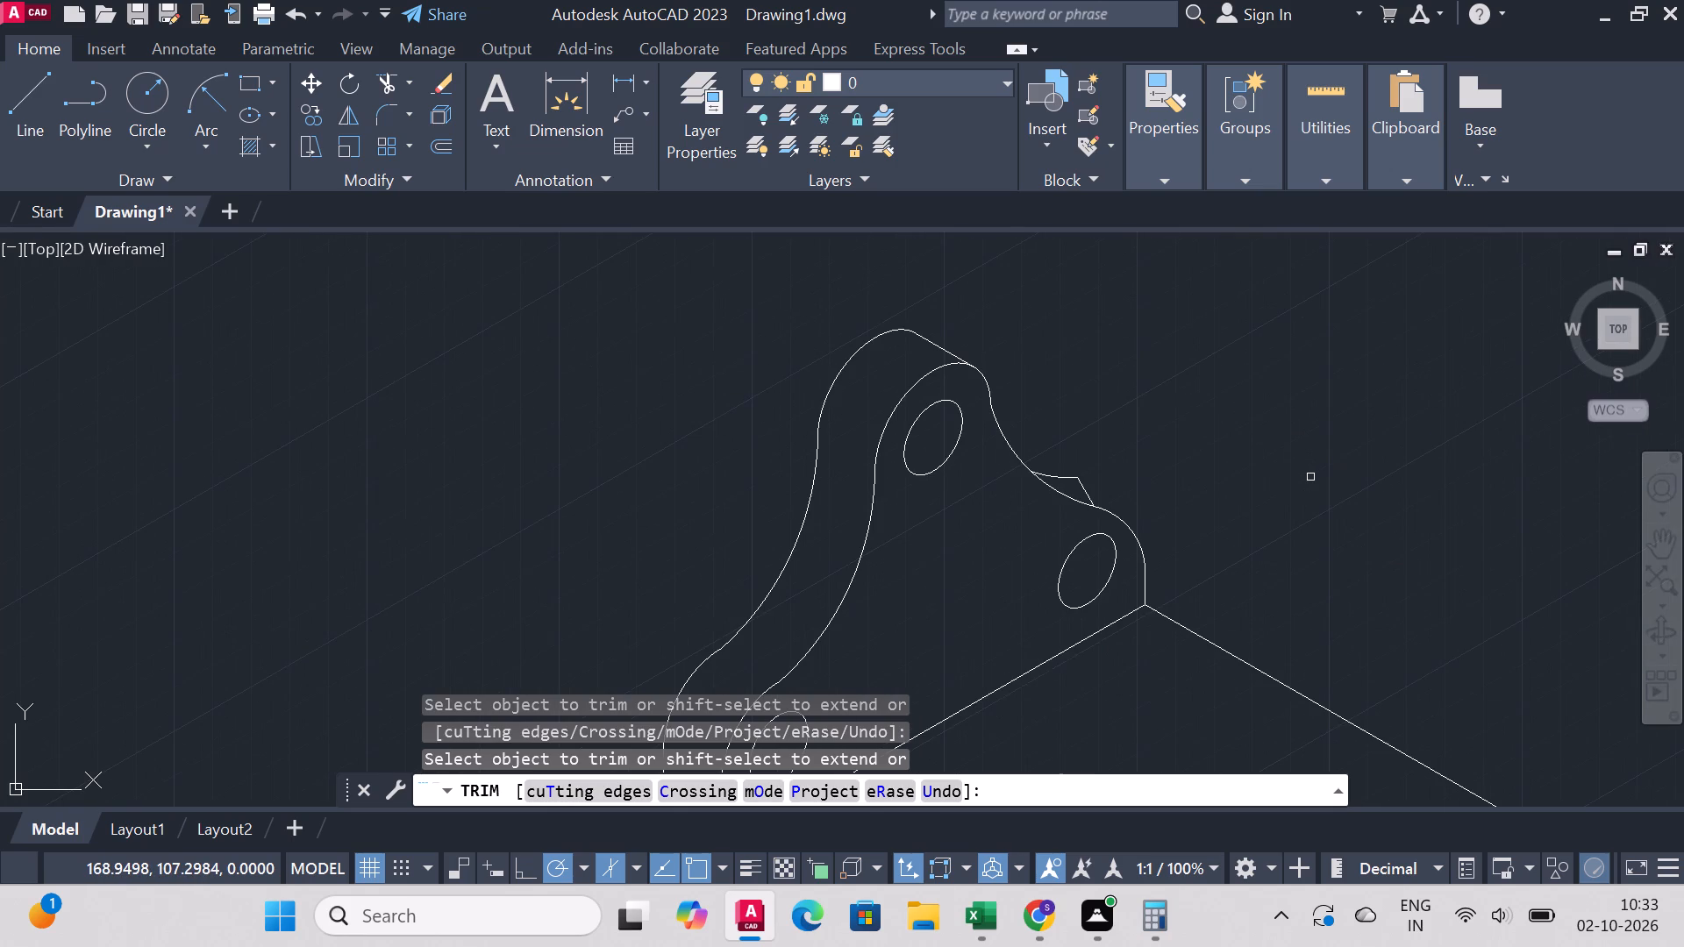
{"action": "left_click", "coordinate": [1090, 490]}
{"action": "right_click", "coordinate": [1117, 379]}
{"action": "left_click", "coordinate": [1192, 386]}
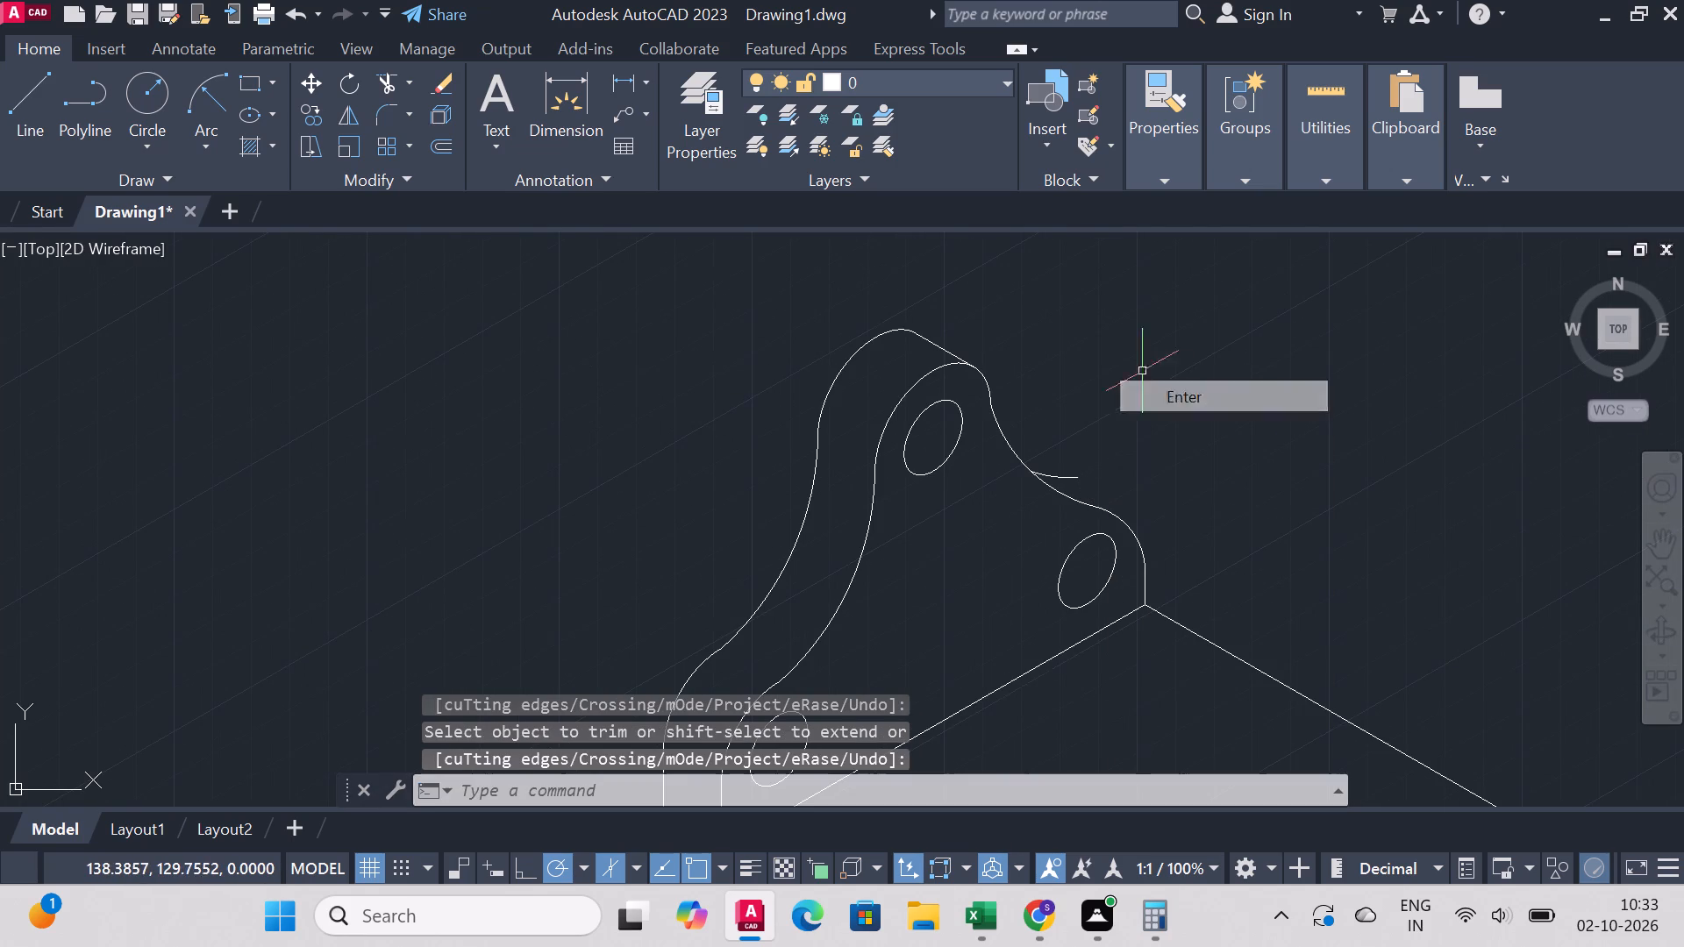
Draw a thickness line about 24.7 long at 150° from the right-hand lobe's upper edge to the concave arc.
{"action": "left_click", "coordinate": [29, 86]}
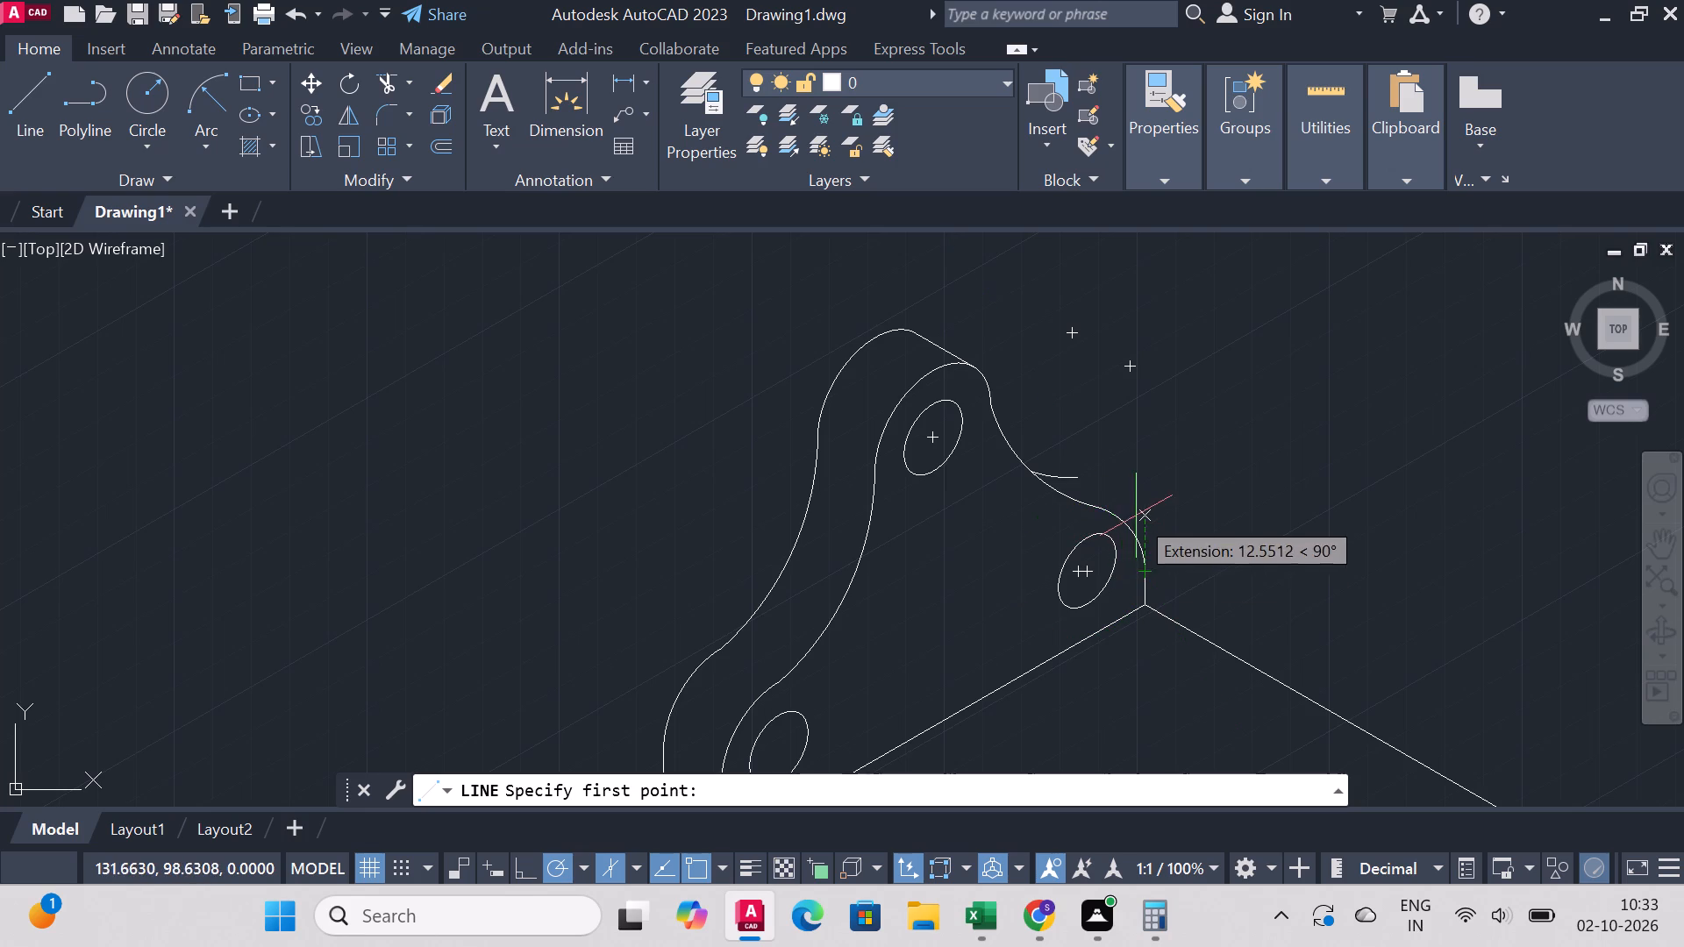
{"action": "left_click", "coordinate": [1118, 515]}
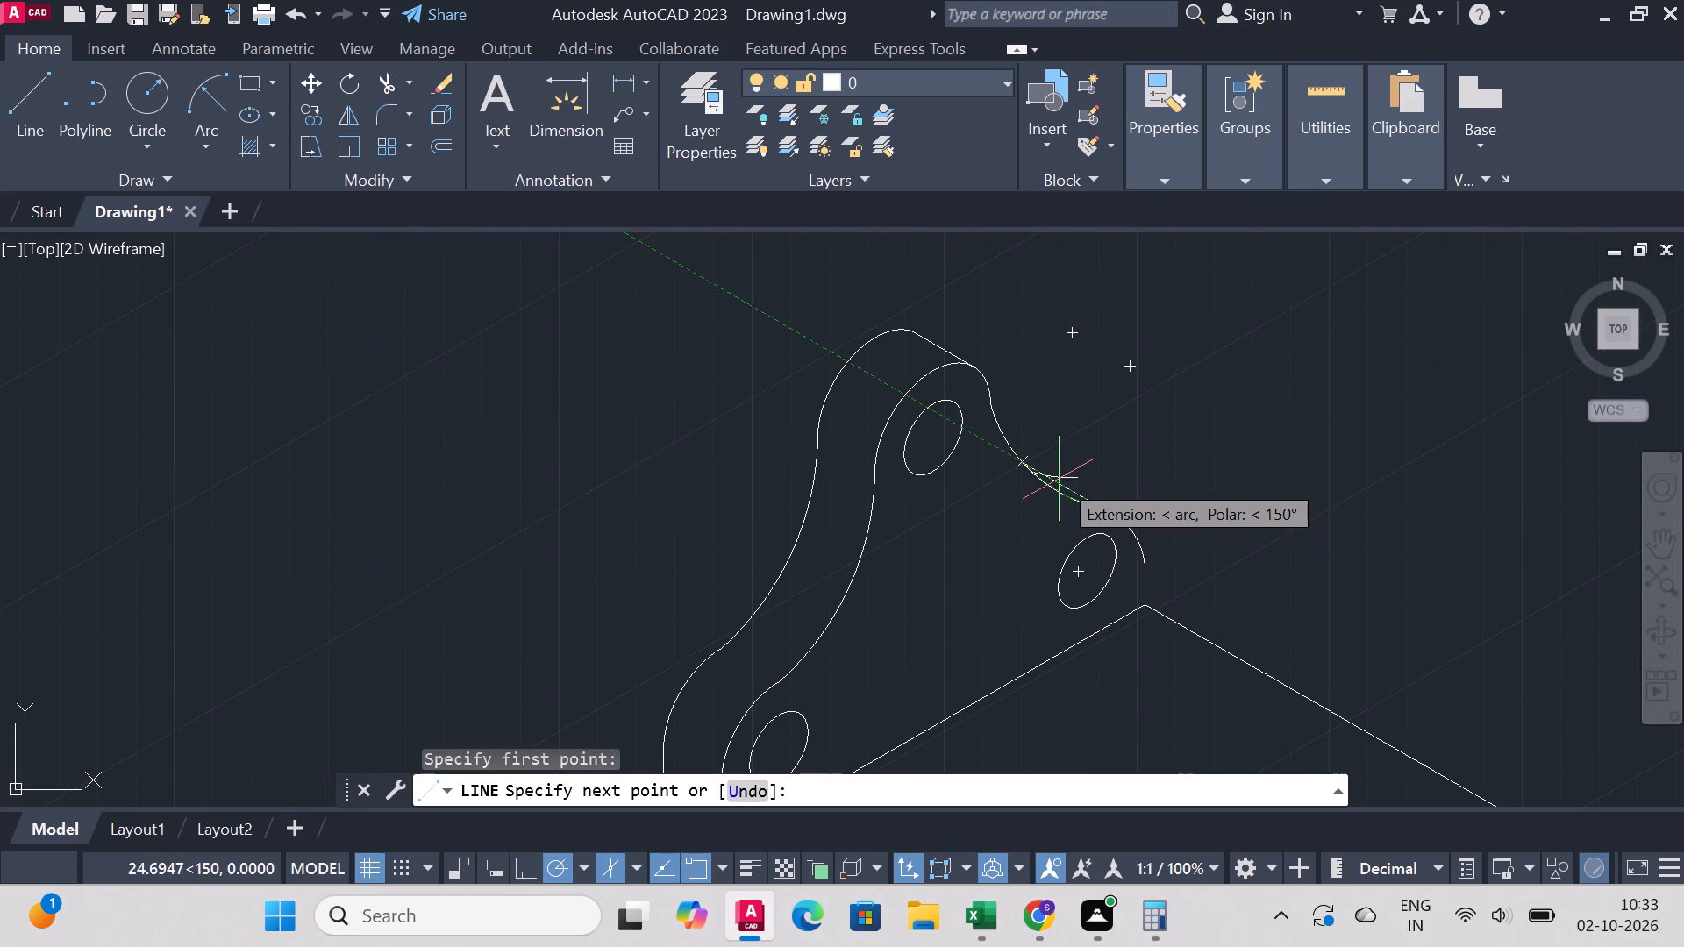
{"action": "left_click", "coordinate": [1059, 479]}
{"action": "right_click", "coordinate": [1103, 488]}
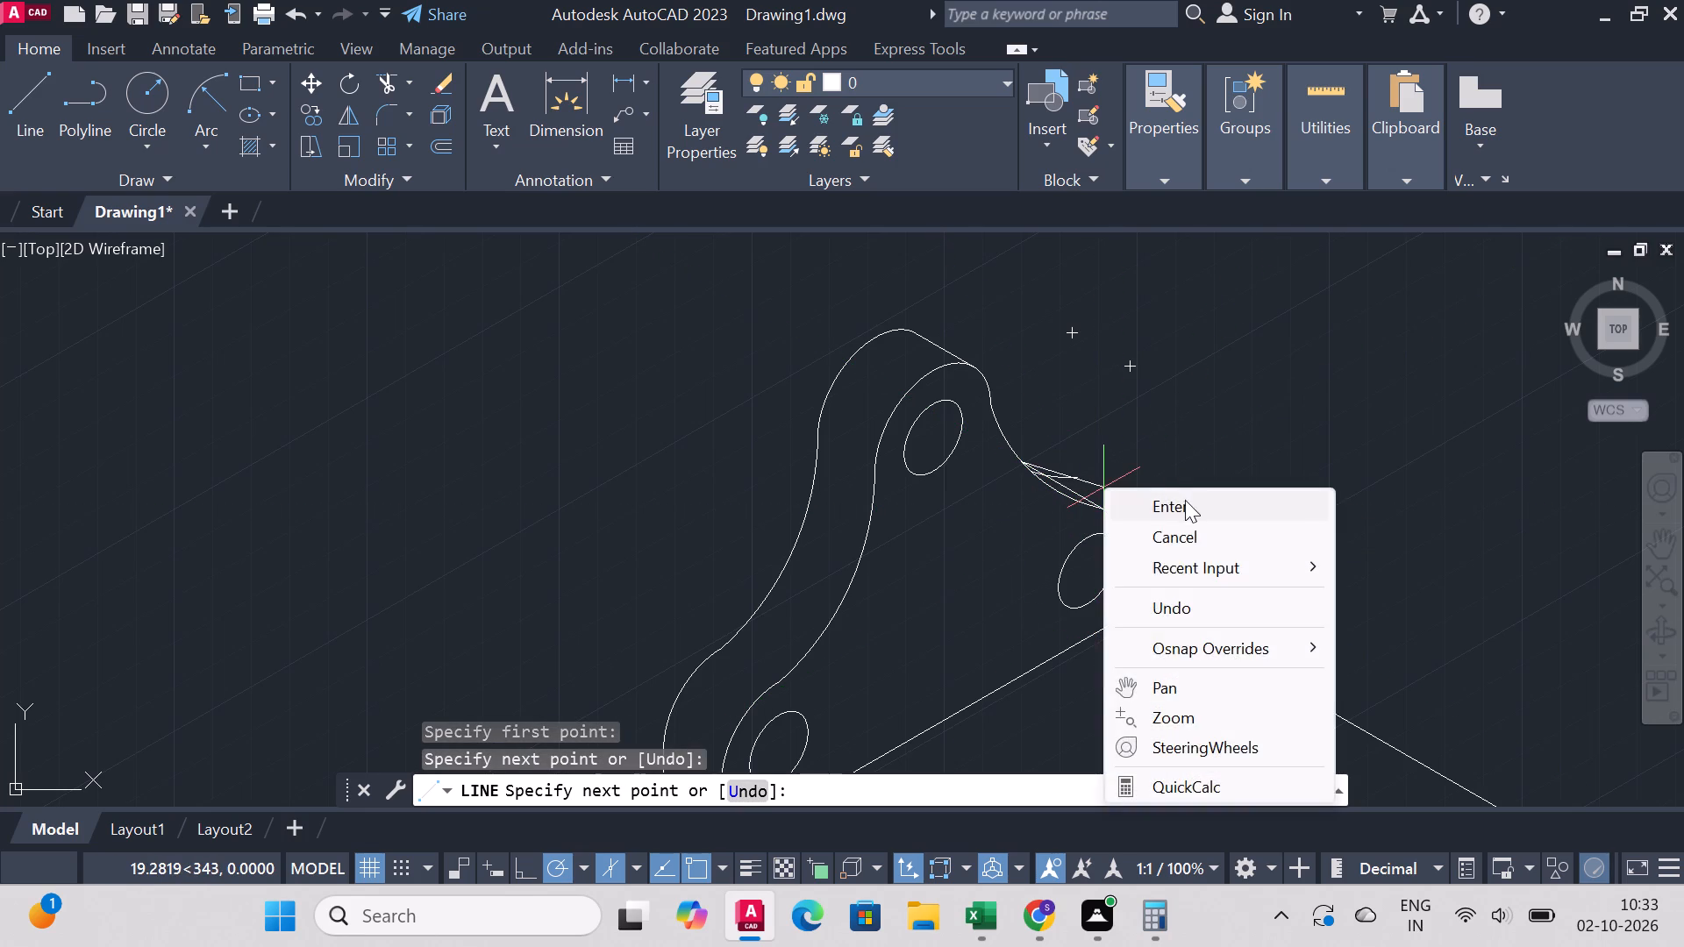
{"action": "left_click", "coordinate": [1186, 500]}
Trim the rear arc beyond the new thickness line and the line's end between the rear arc and the concave edge.
{"action": "scroll", "coordinate": [1134, 466], "scroll_direction": "up", "scroll_amount": 3}
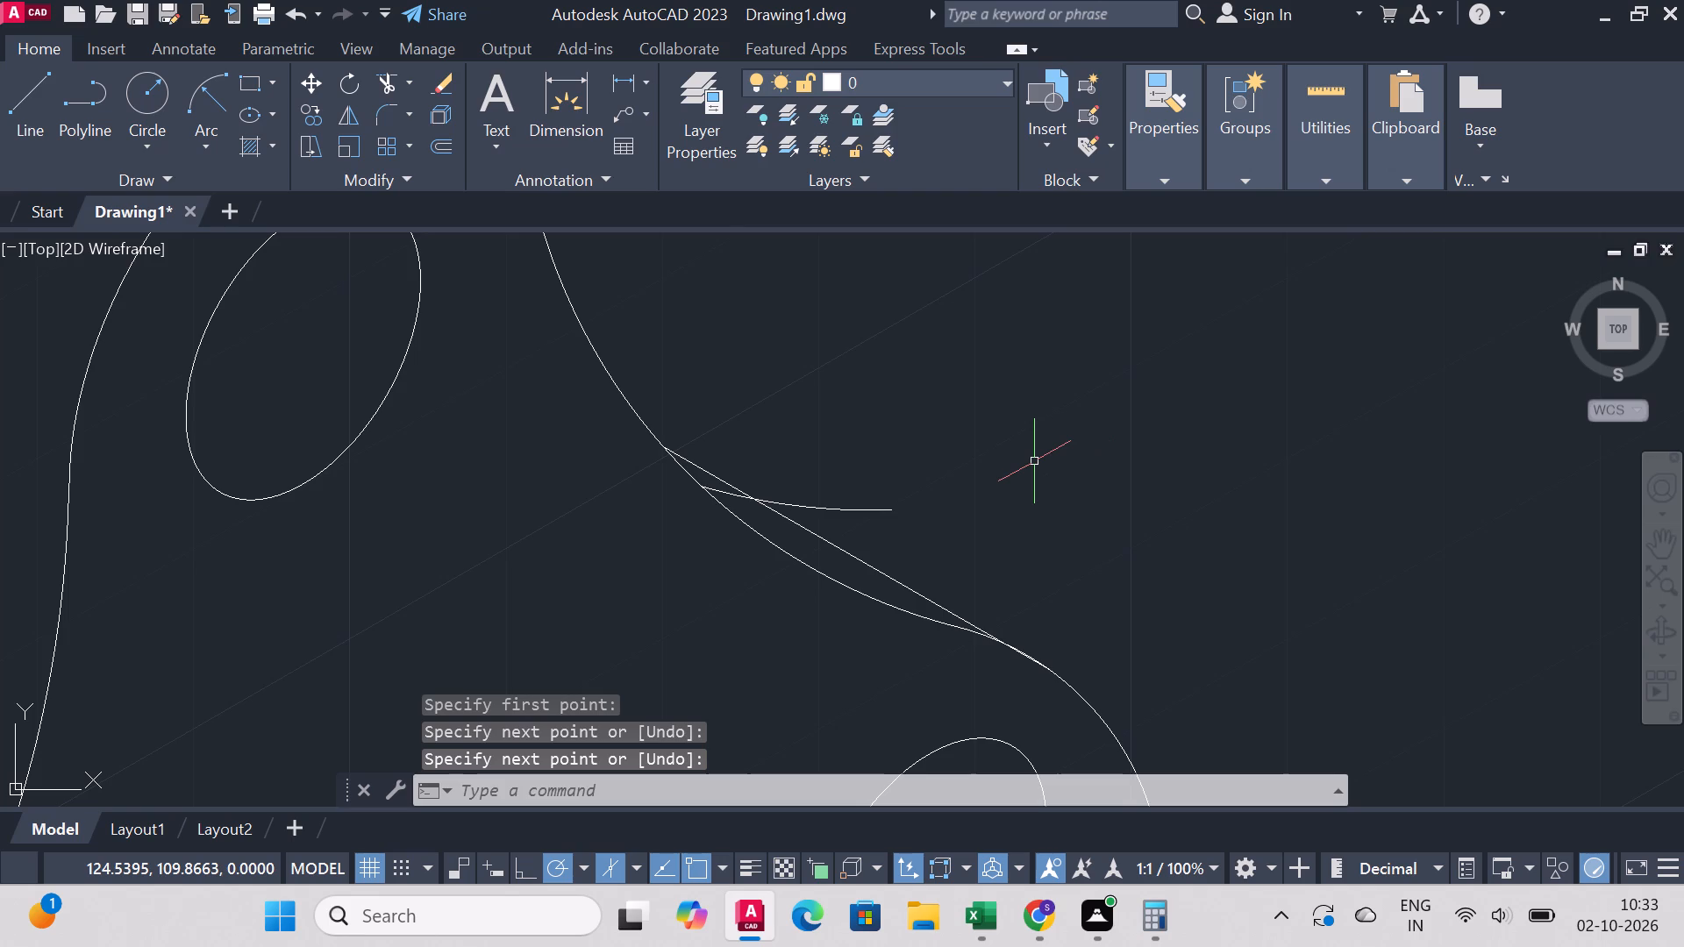
{"action": "left_click", "coordinate": [401, 74]}
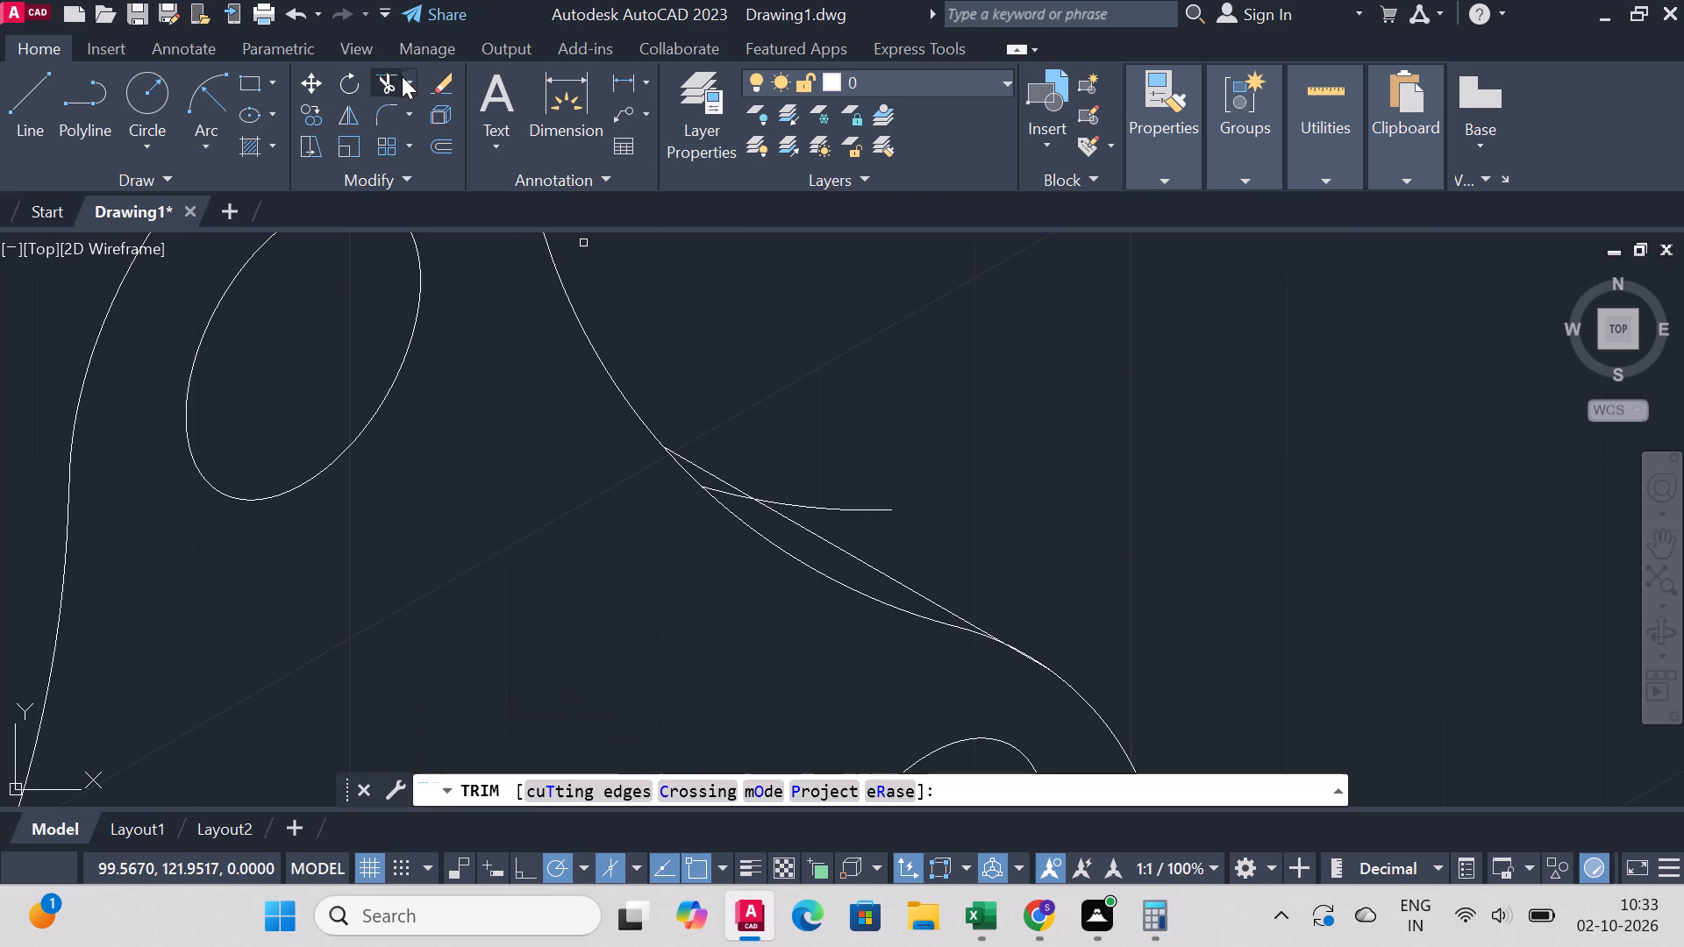
{"action": "left_click", "coordinate": [869, 511]}
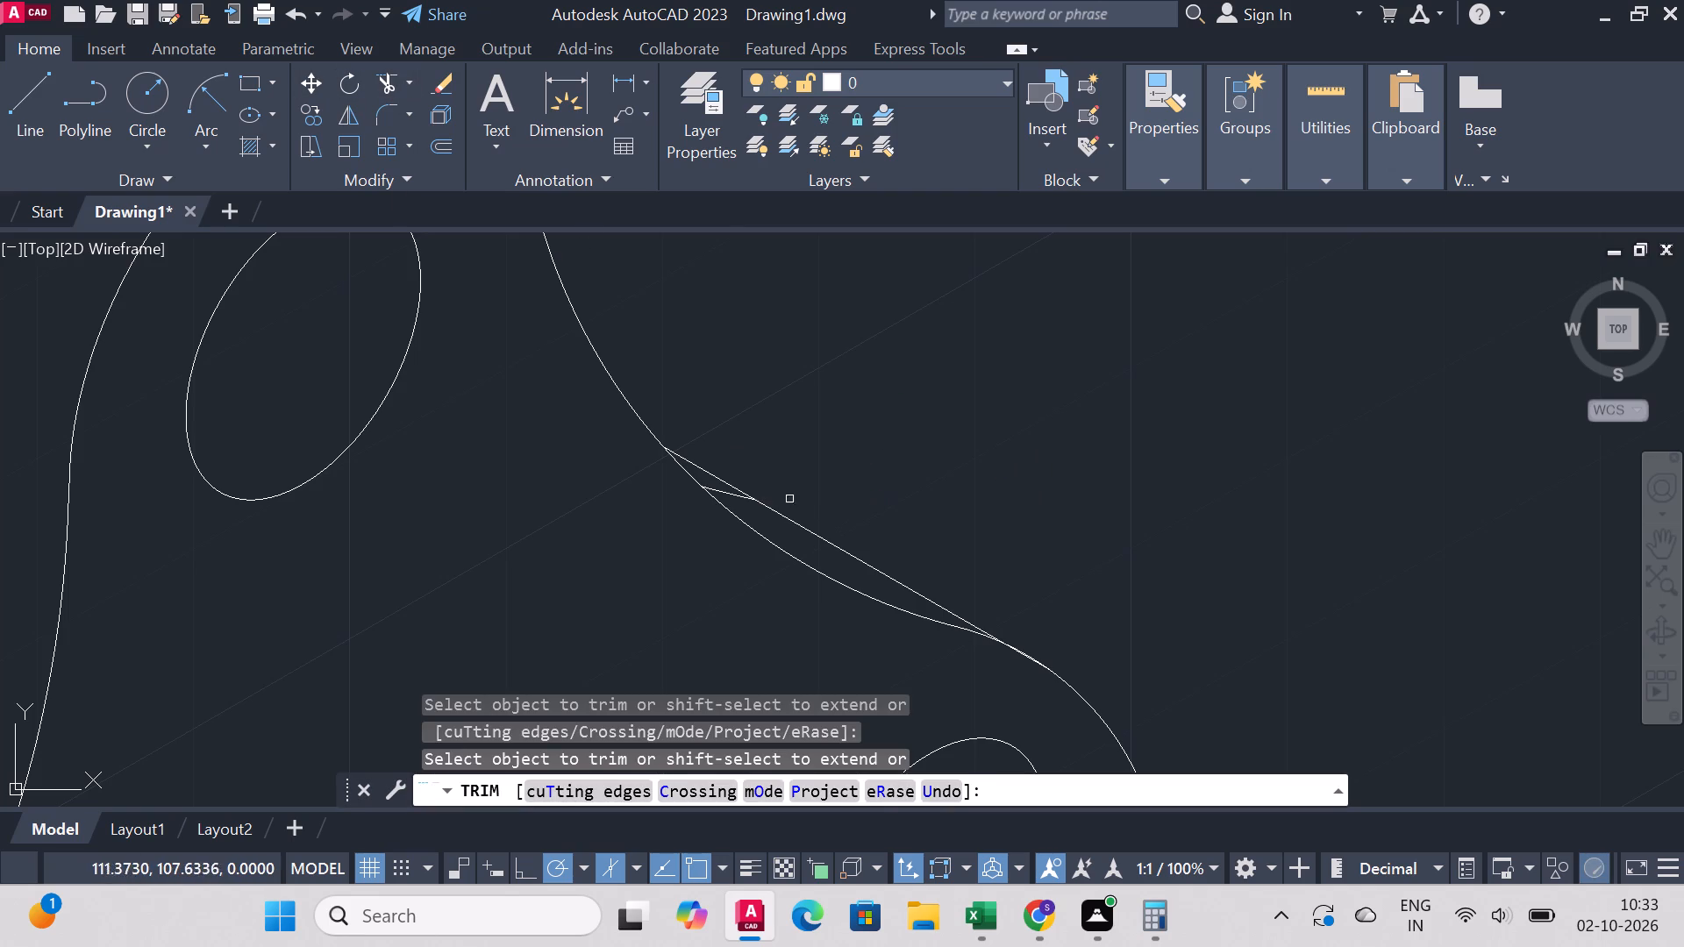
{"action": "left_click", "coordinate": [720, 475]}
Trim the overhang of the base's upper horizontal line beyond its corner with the slanted edge.
{"action": "scroll", "coordinate": [901, 468], "scroll_direction": "down", "scroll_amount": 3}
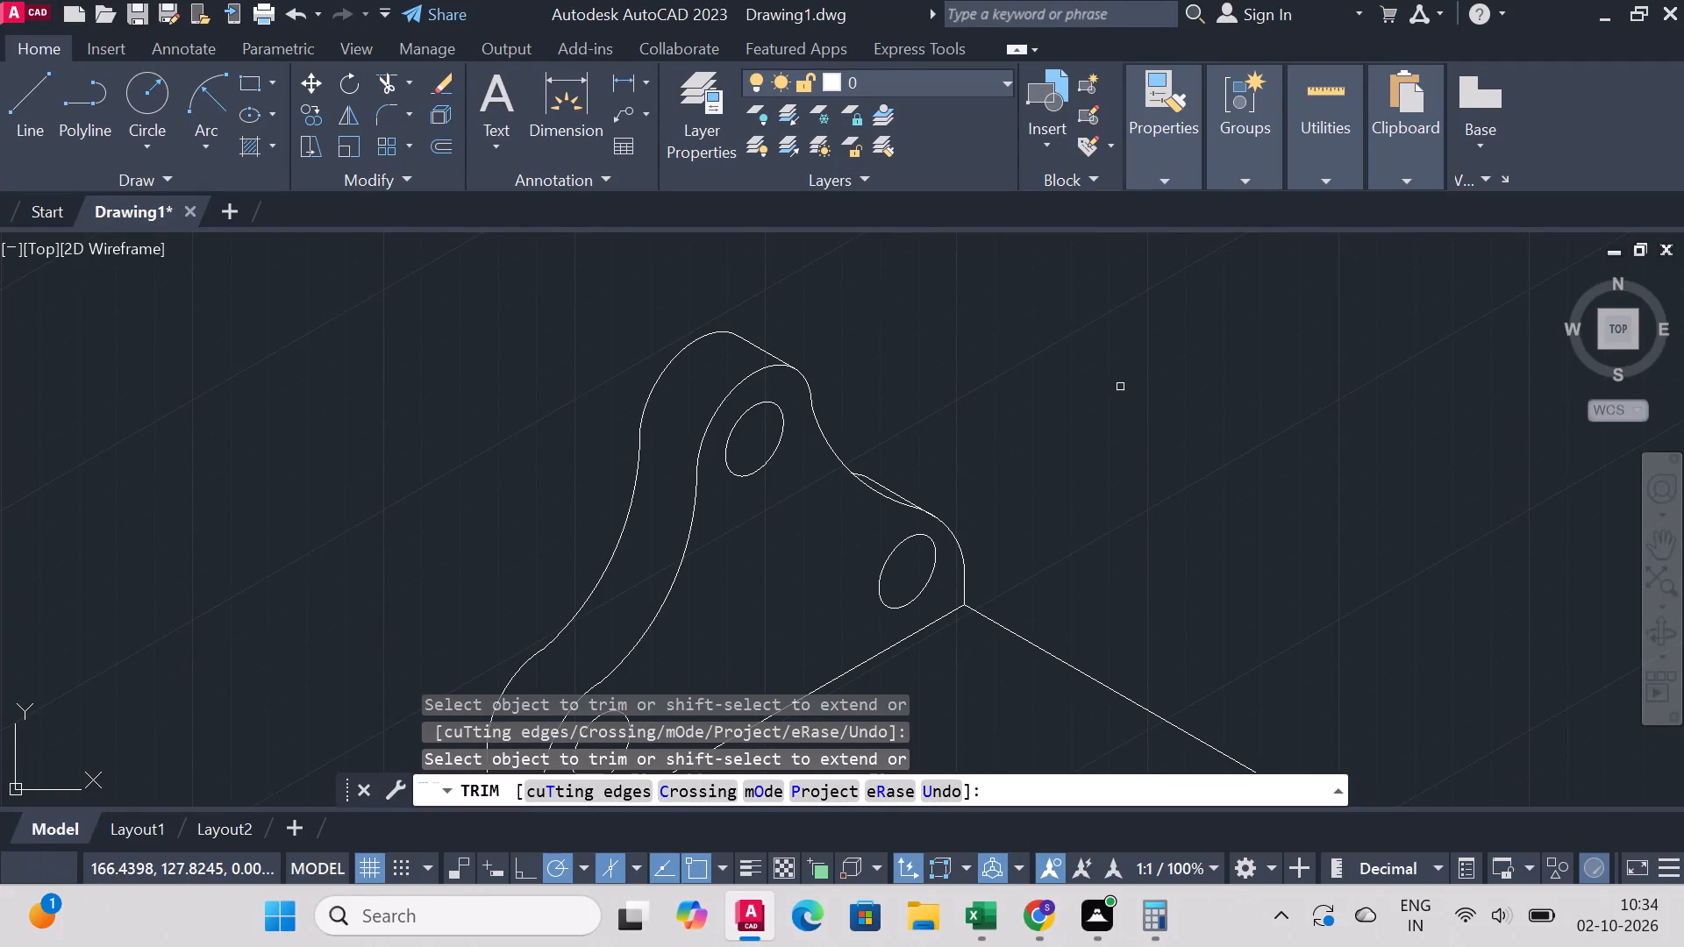
{"action": "scroll", "coordinate": [1123, 405], "scroll_direction": "down", "scroll_amount": 1}
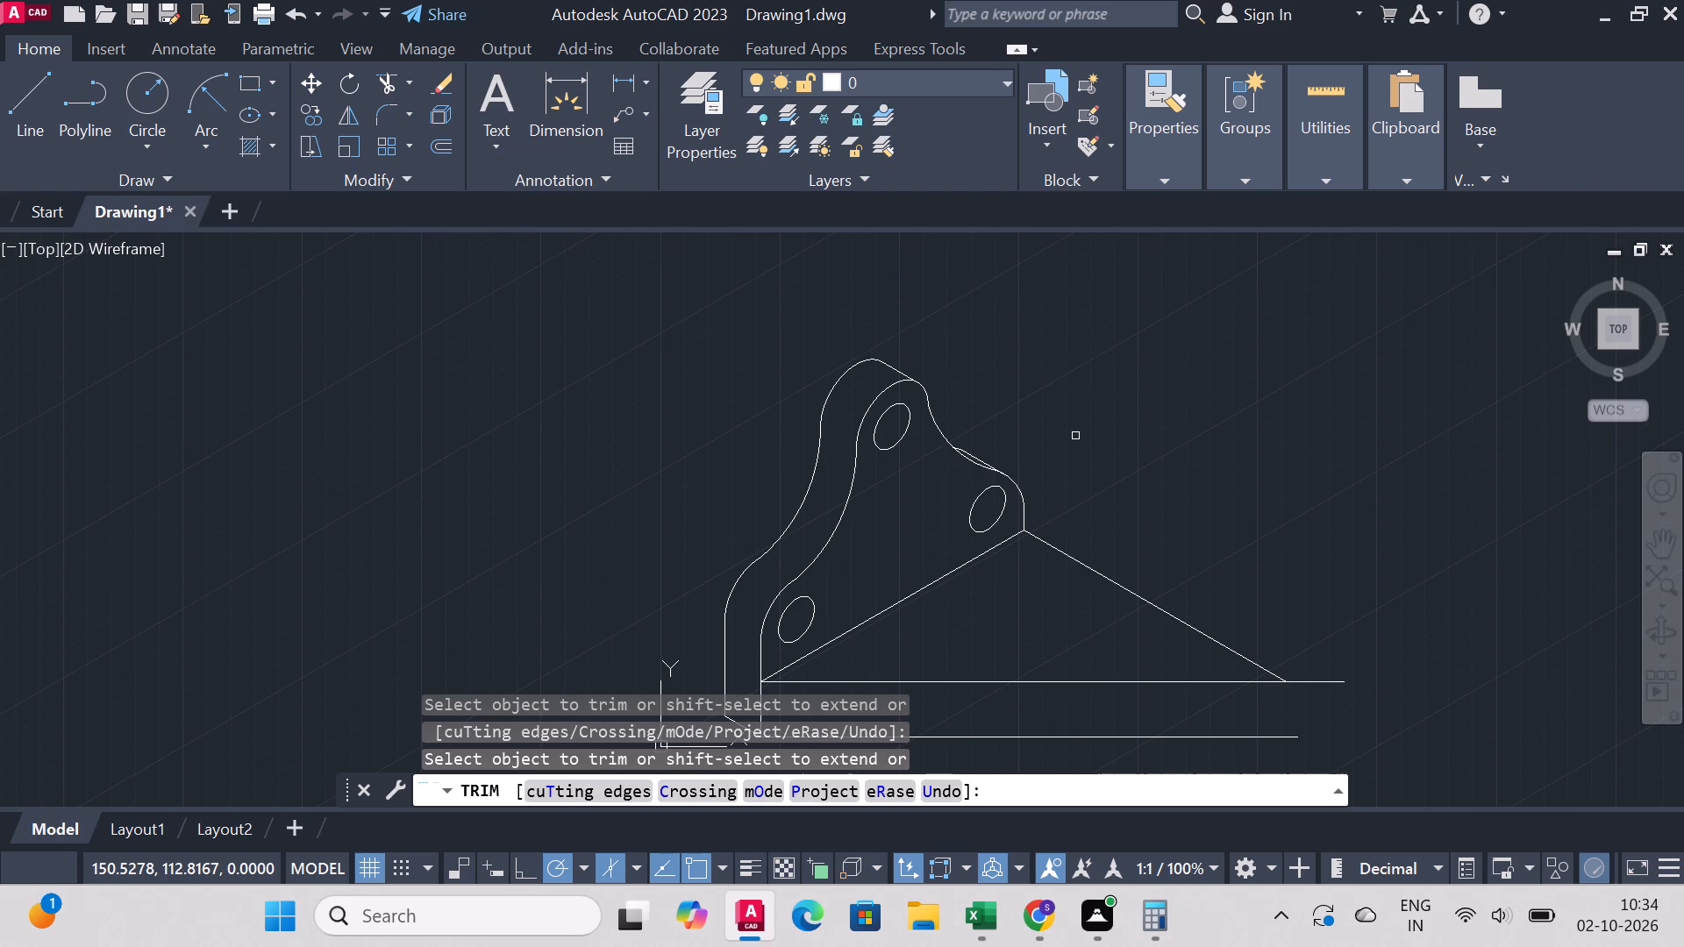
{"action": "scroll", "coordinate": [1119, 424], "scroll_direction": "down", "scroll_amount": 2}
{"action": "scroll", "coordinate": [1158, 494], "scroll_direction": "up", "scroll_amount": 2}
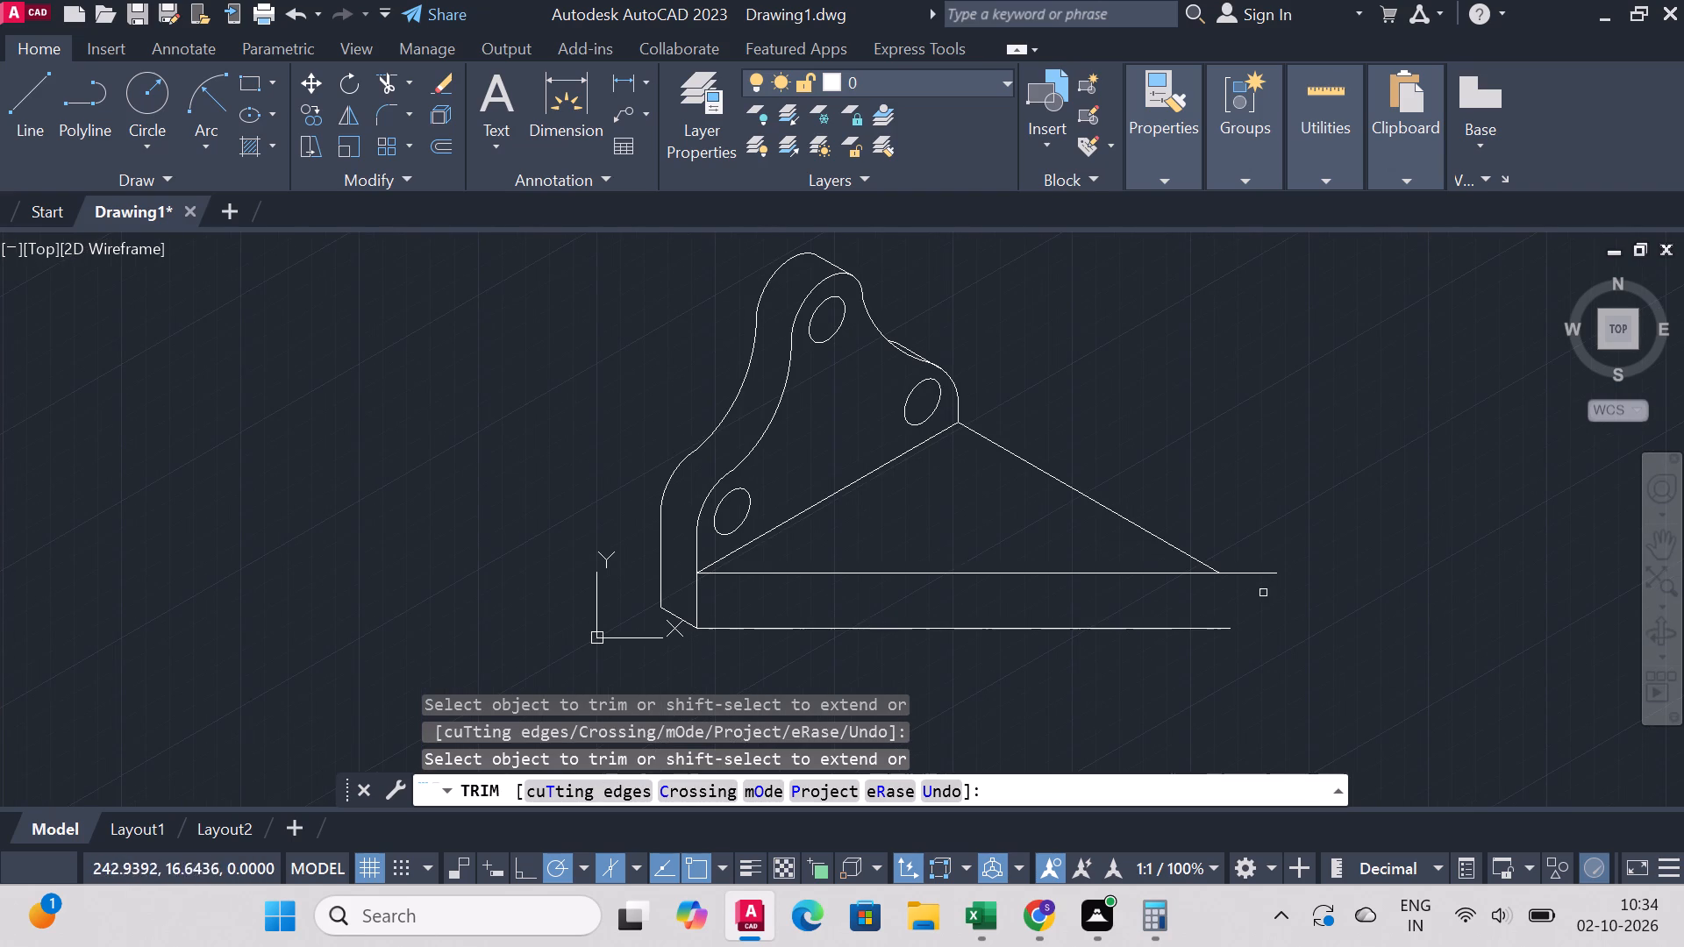
{"action": "left_click", "coordinate": [1259, 578]}
{"action": "left_click", "coordinate": [1254, 565]}
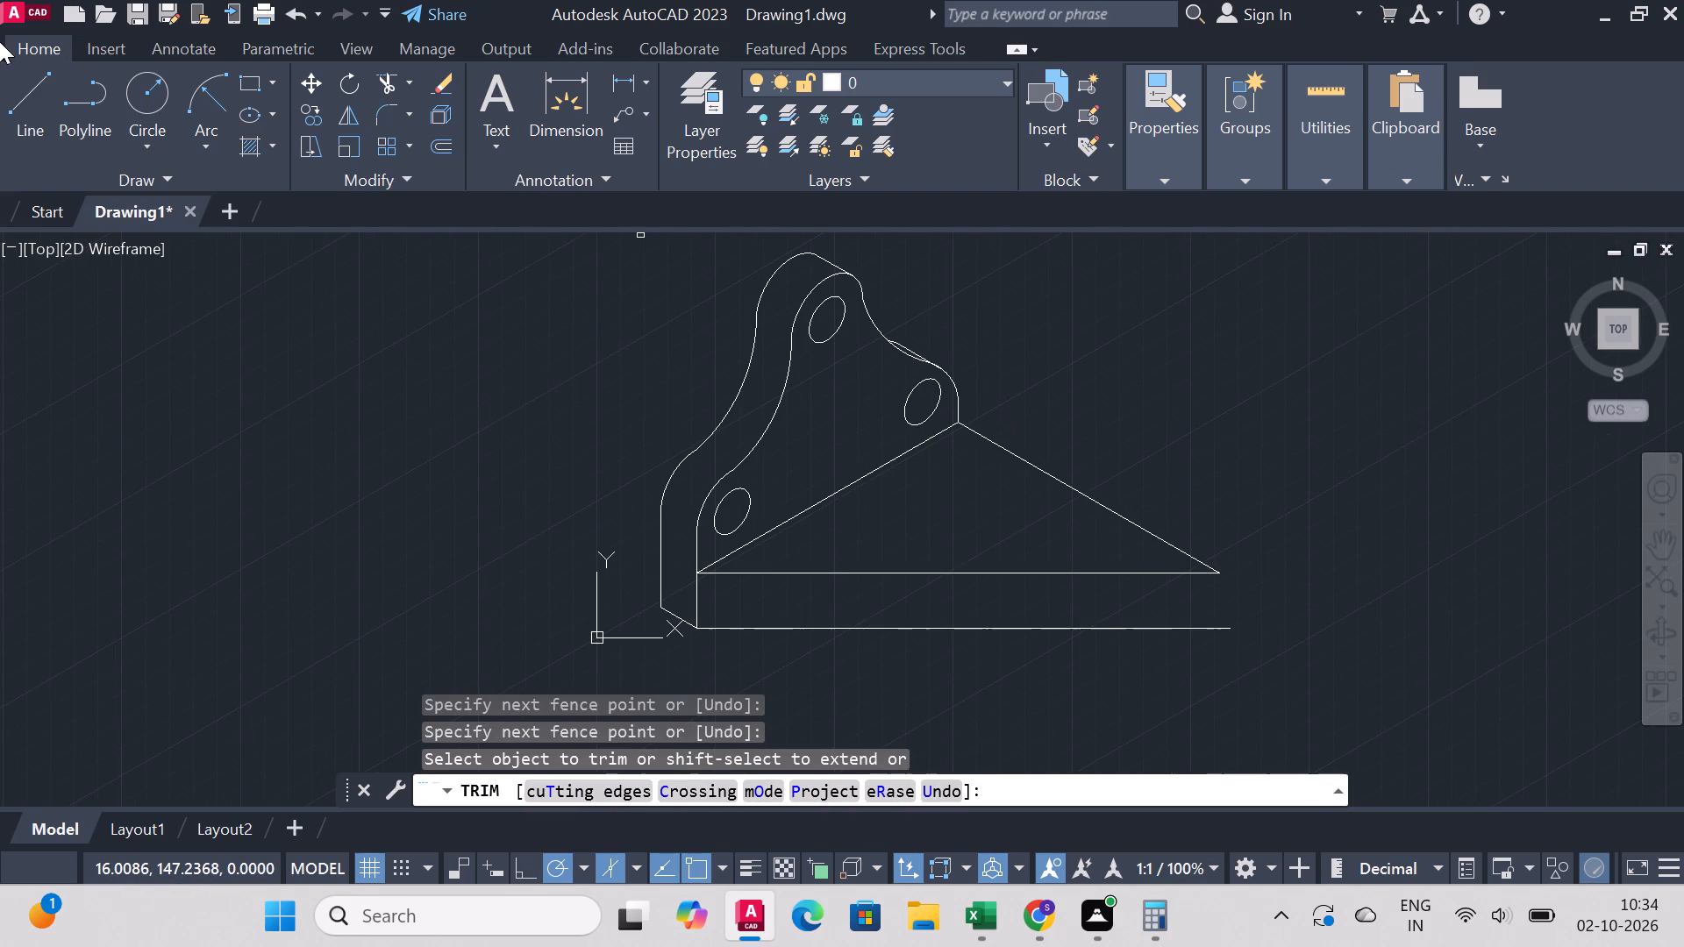
Draw a 20-long vertical line from the base's outer corner down to the lower base line.
{"action": "left_click", "coordinate": [25, 67]}
{"action": "left_click", "coordinate": [31, 90]}
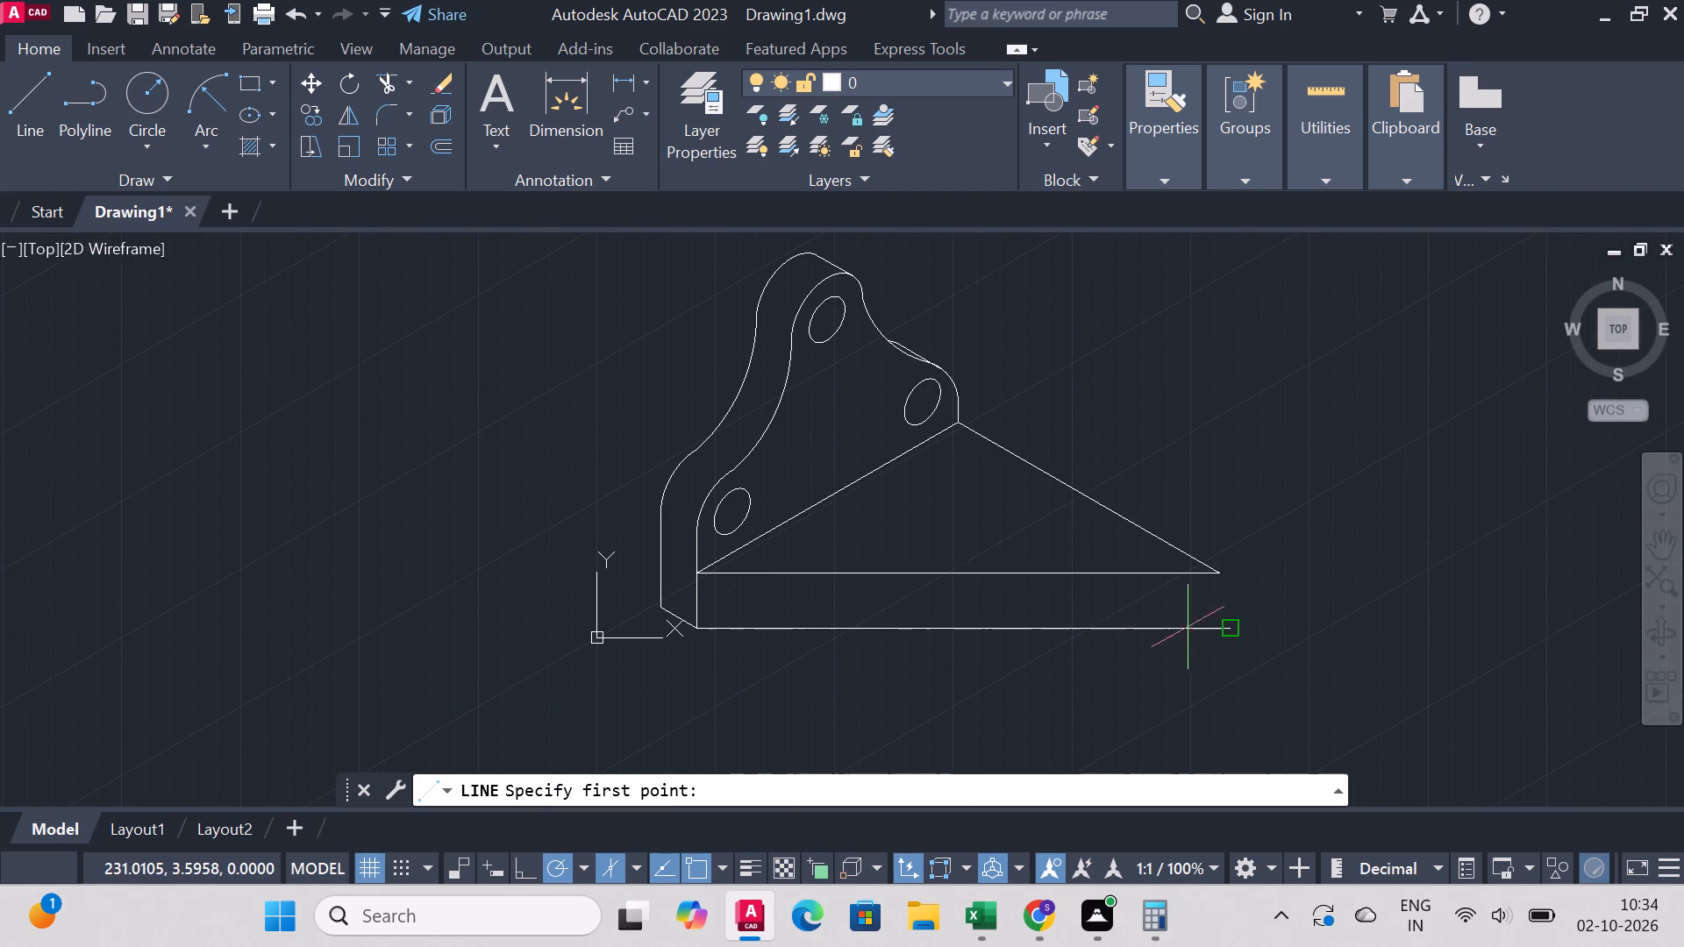
{"action": "left_click", "coordinate": [1217, 580]}
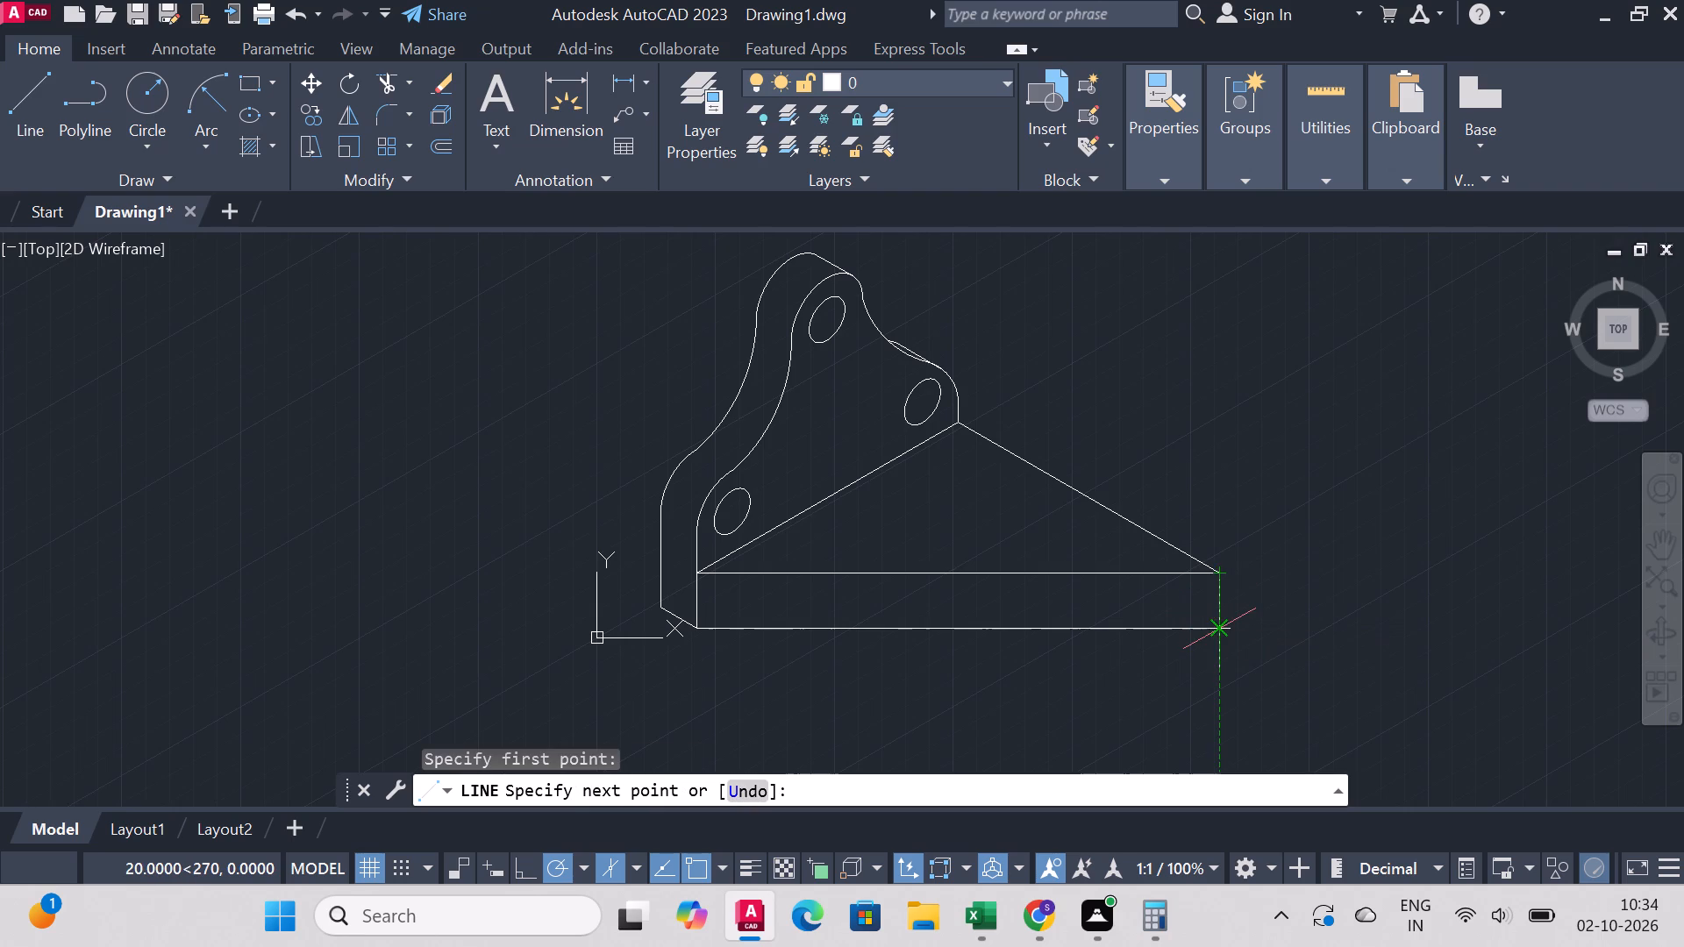
{"action": "left_click", "coordinate": [1217, 627]}
{"action": "right_click", "coordinate": [1215, 624]}
{"action": "left_click", "coordinate": [1318, 324]}
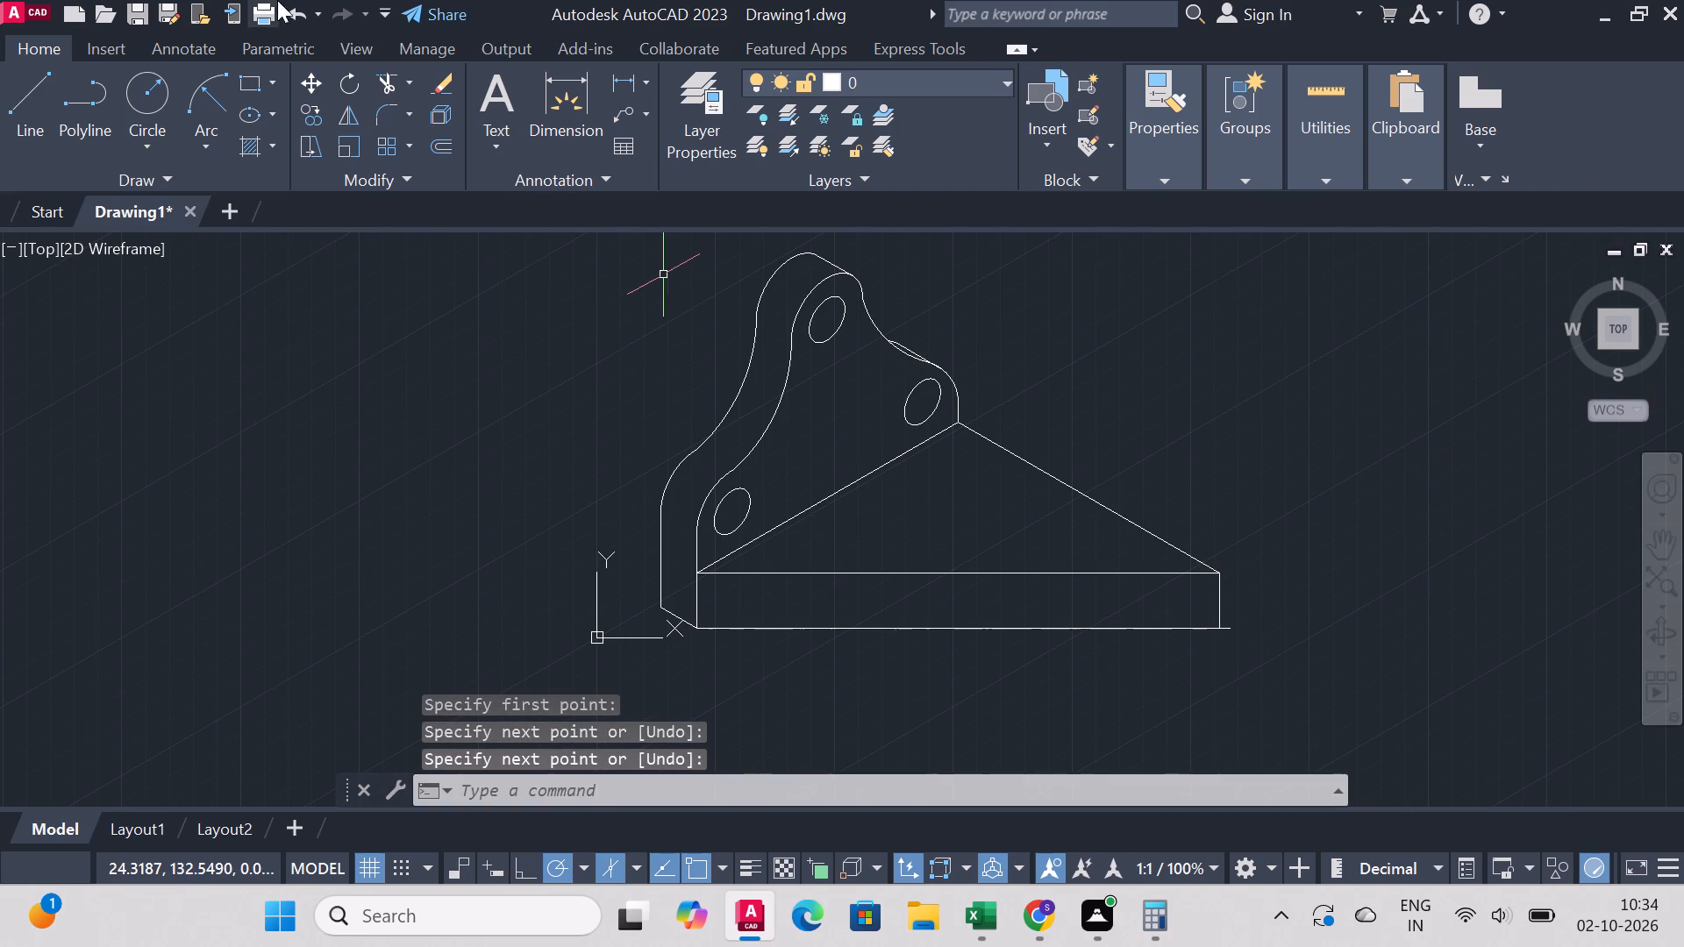
Trim the lower base line's overhang beyond the vertical corner line.
{"action": "left_click", "coordinate": [383, 76]}
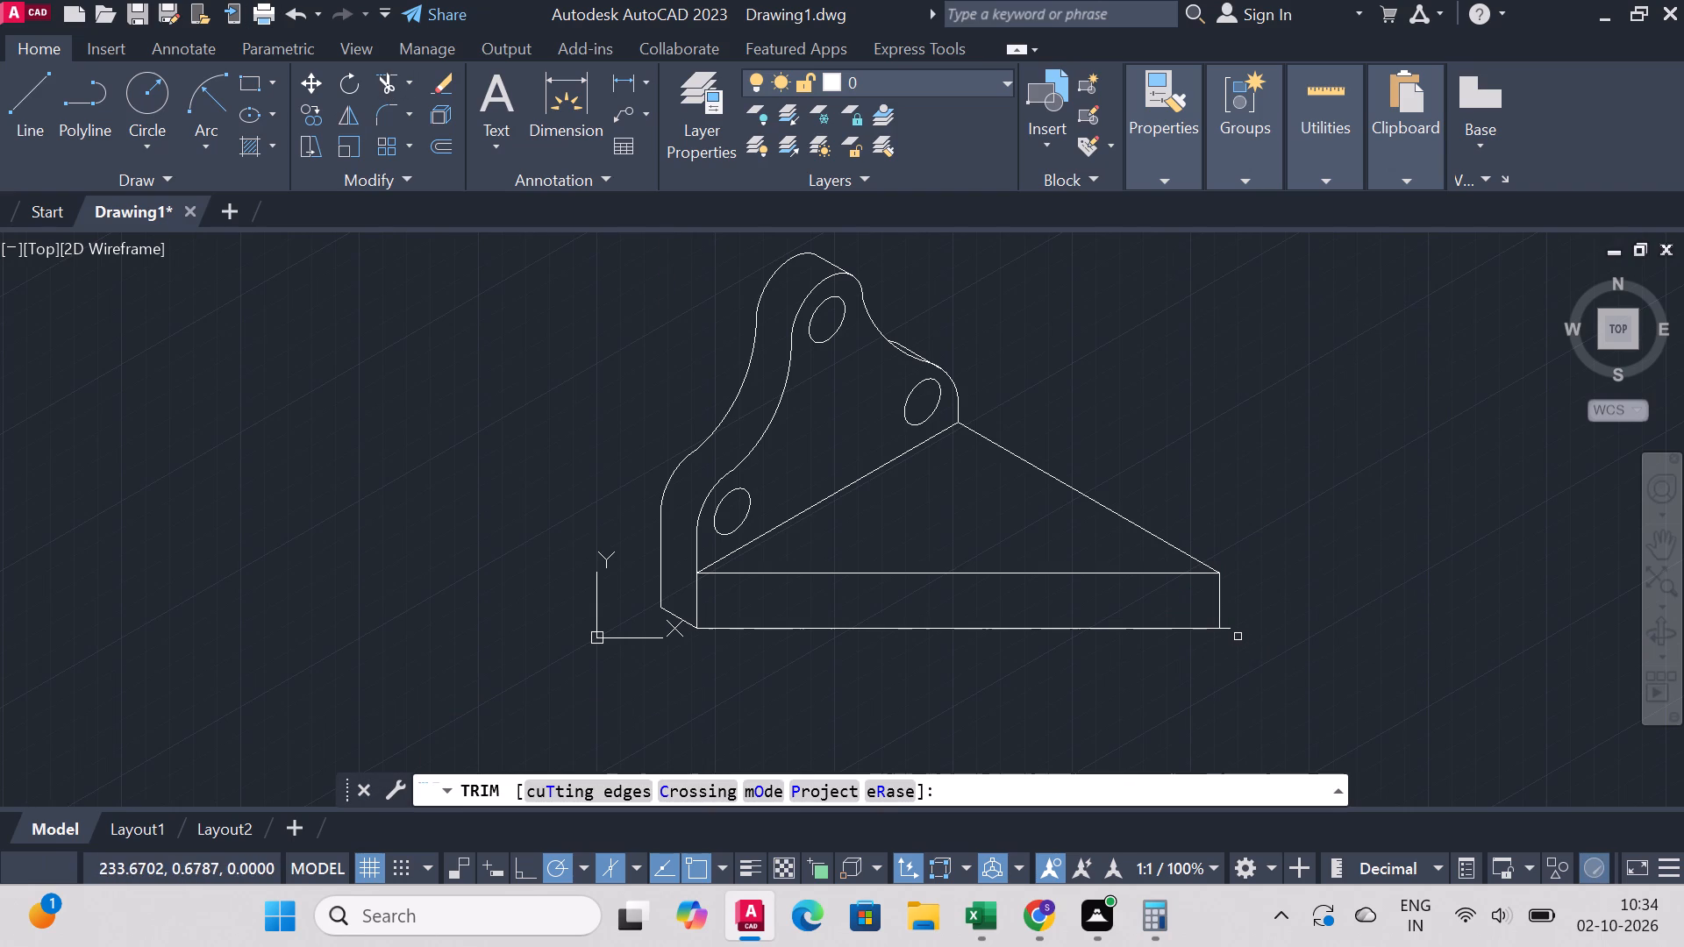
{"action": "left_click", "coordinate": [1230, 629]}
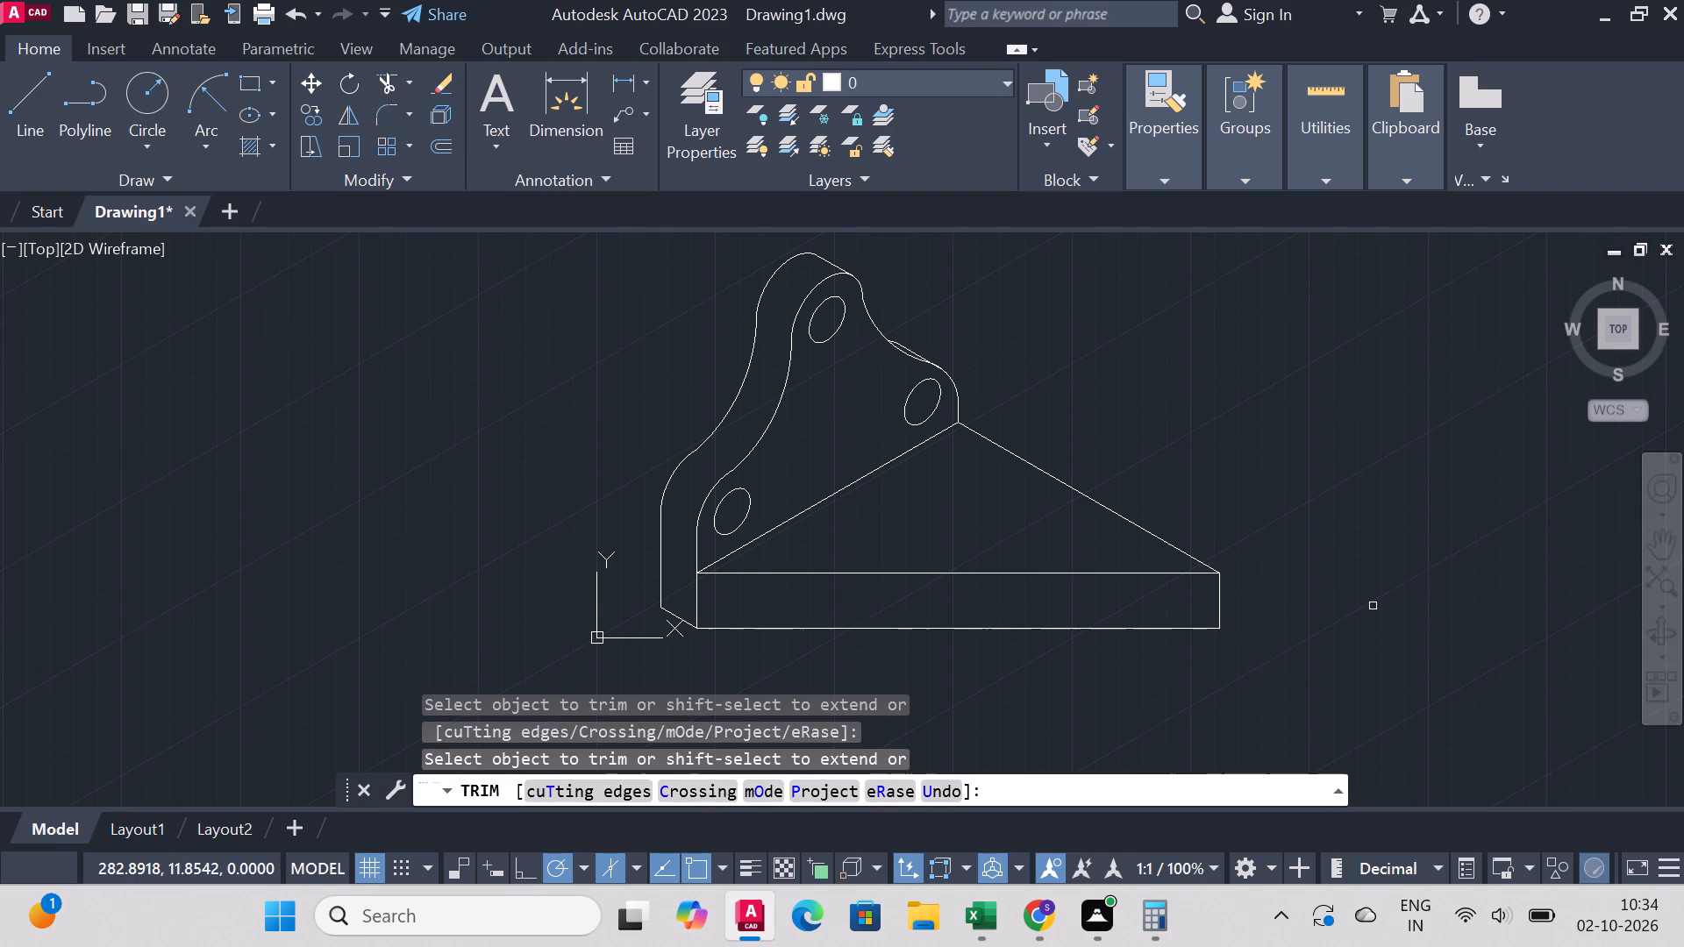
Fillet the base's outer corner between the slanted edge and the upper horizontal line with radius 20.
{"action": "left_click", "coordinate": [369, 108]}
{"action": "left_click", "coordinate": [381, 111]}
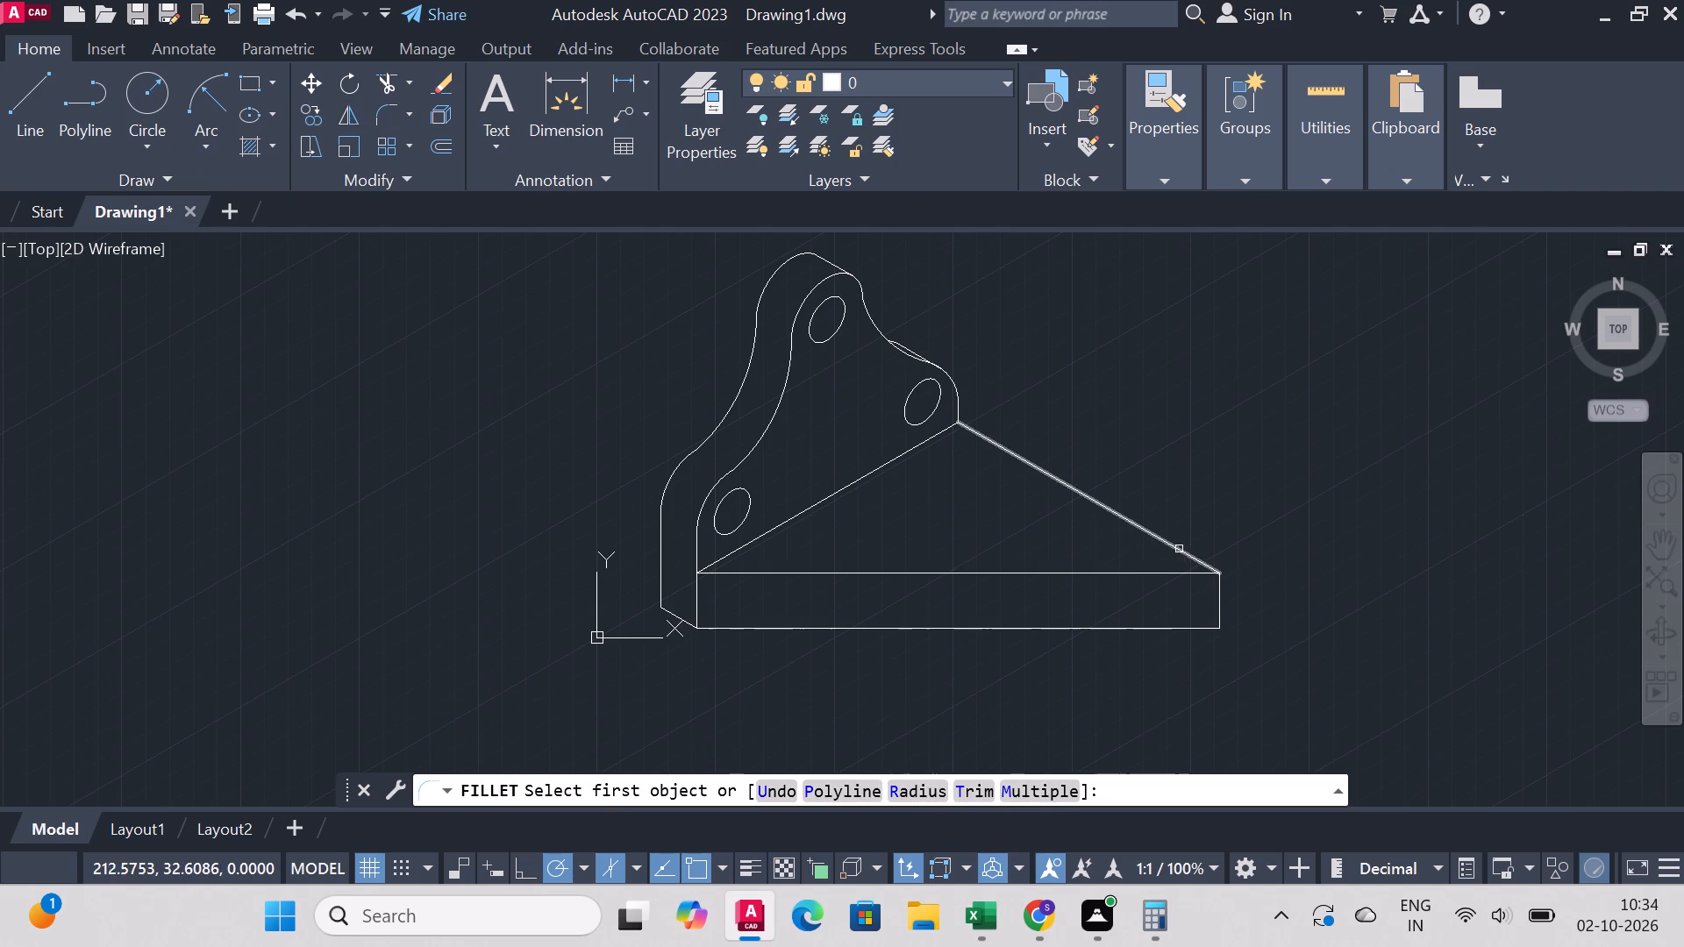
{"action": "left_click", "coordinate": [1170, 544]}
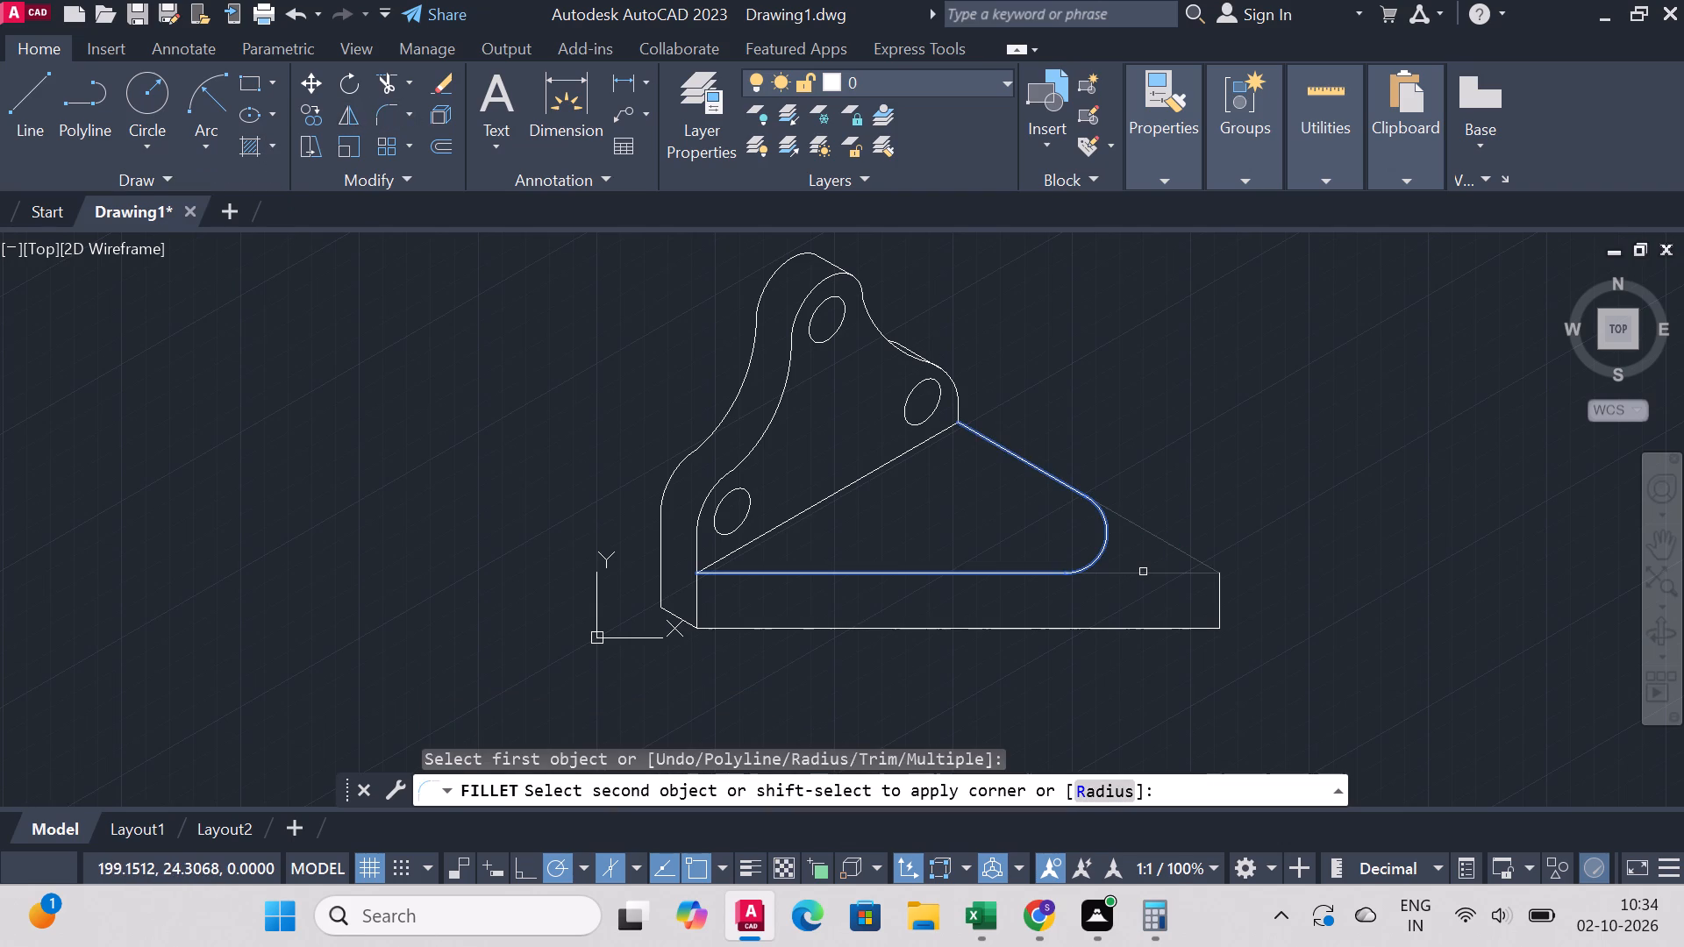
{"action": "key", "text": "r"}
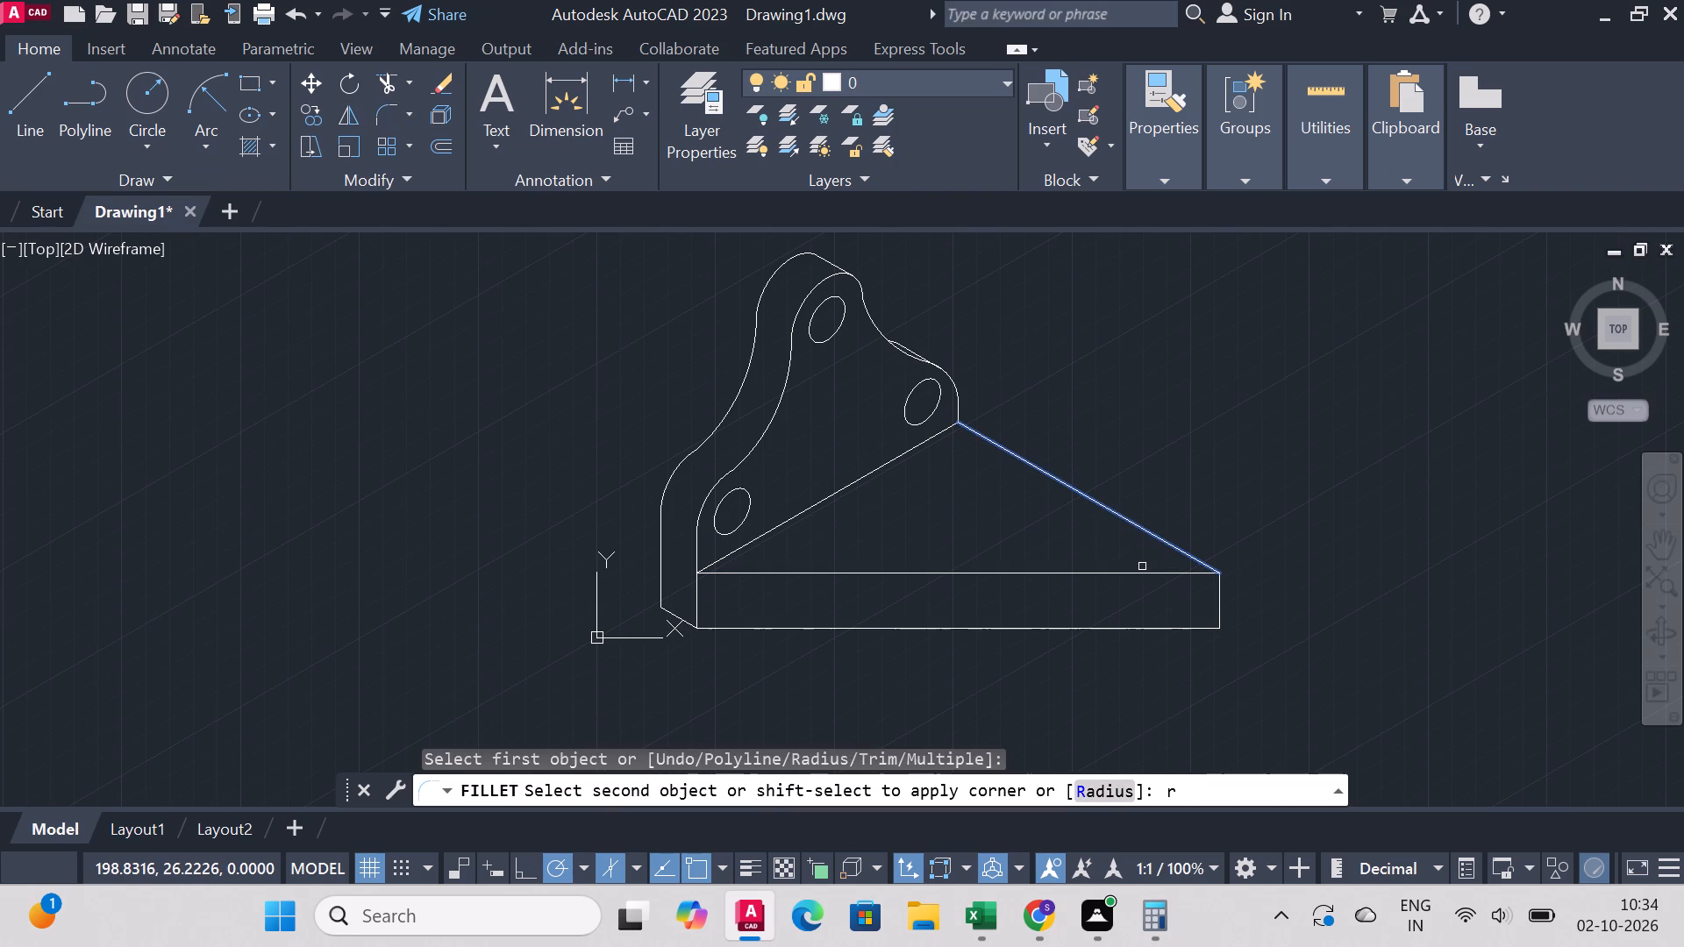
{"action": "key", "text": "Return"}
{"action": "type", "text": "20"}
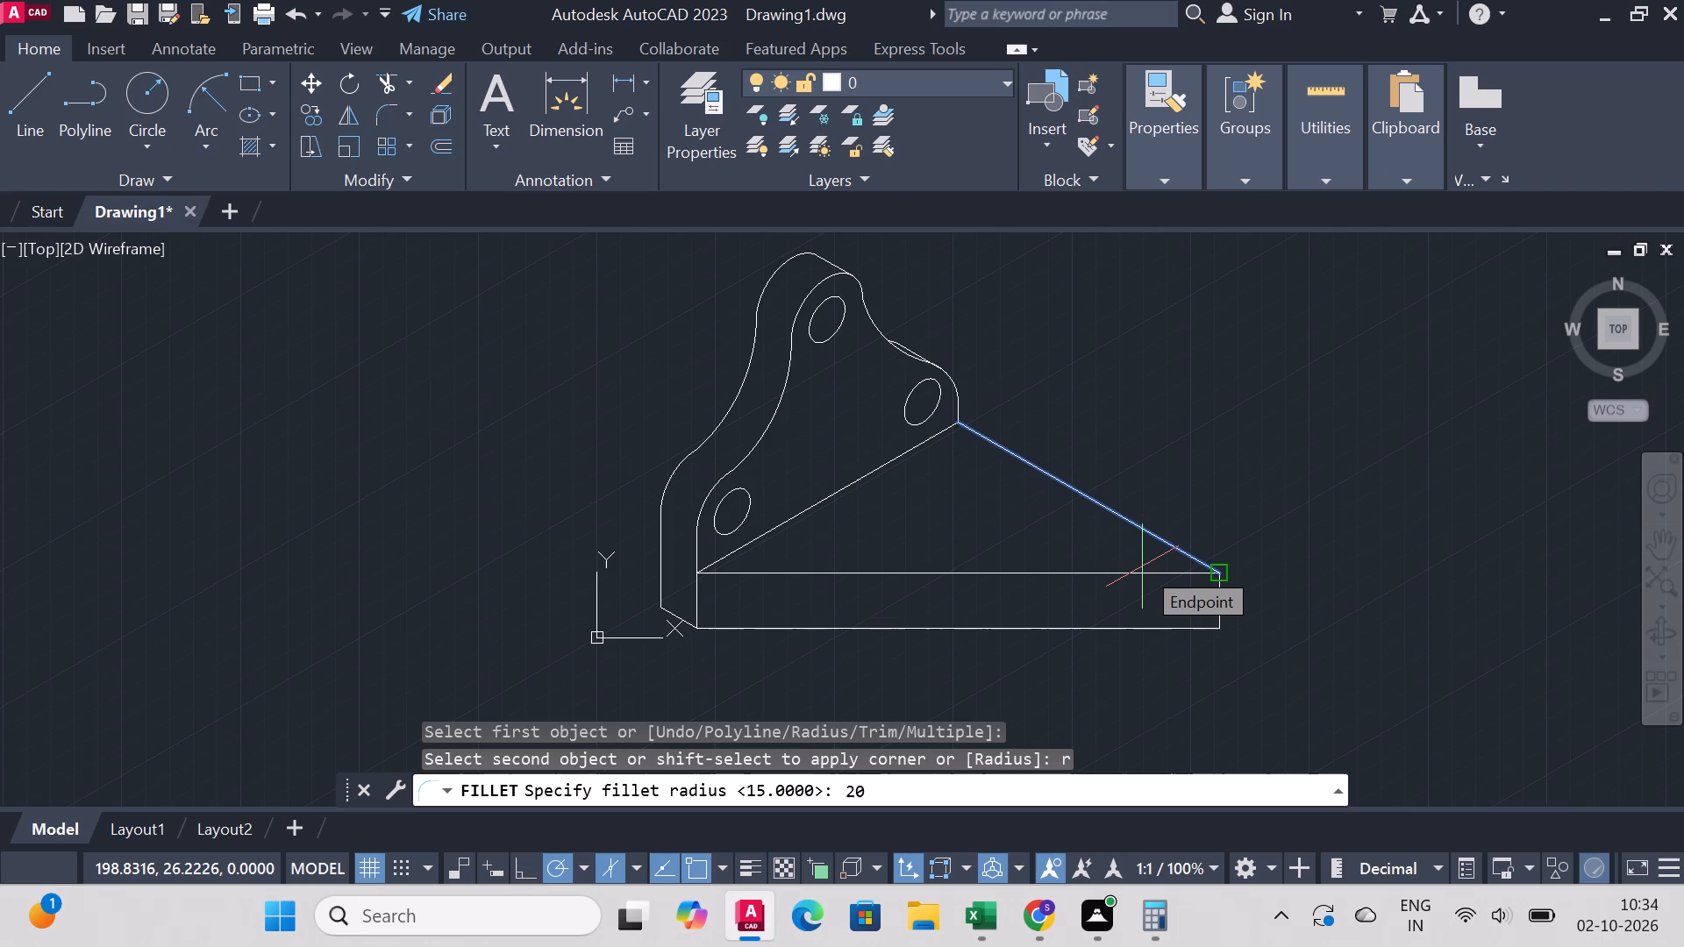
{"action": "key", "text": "Return"}
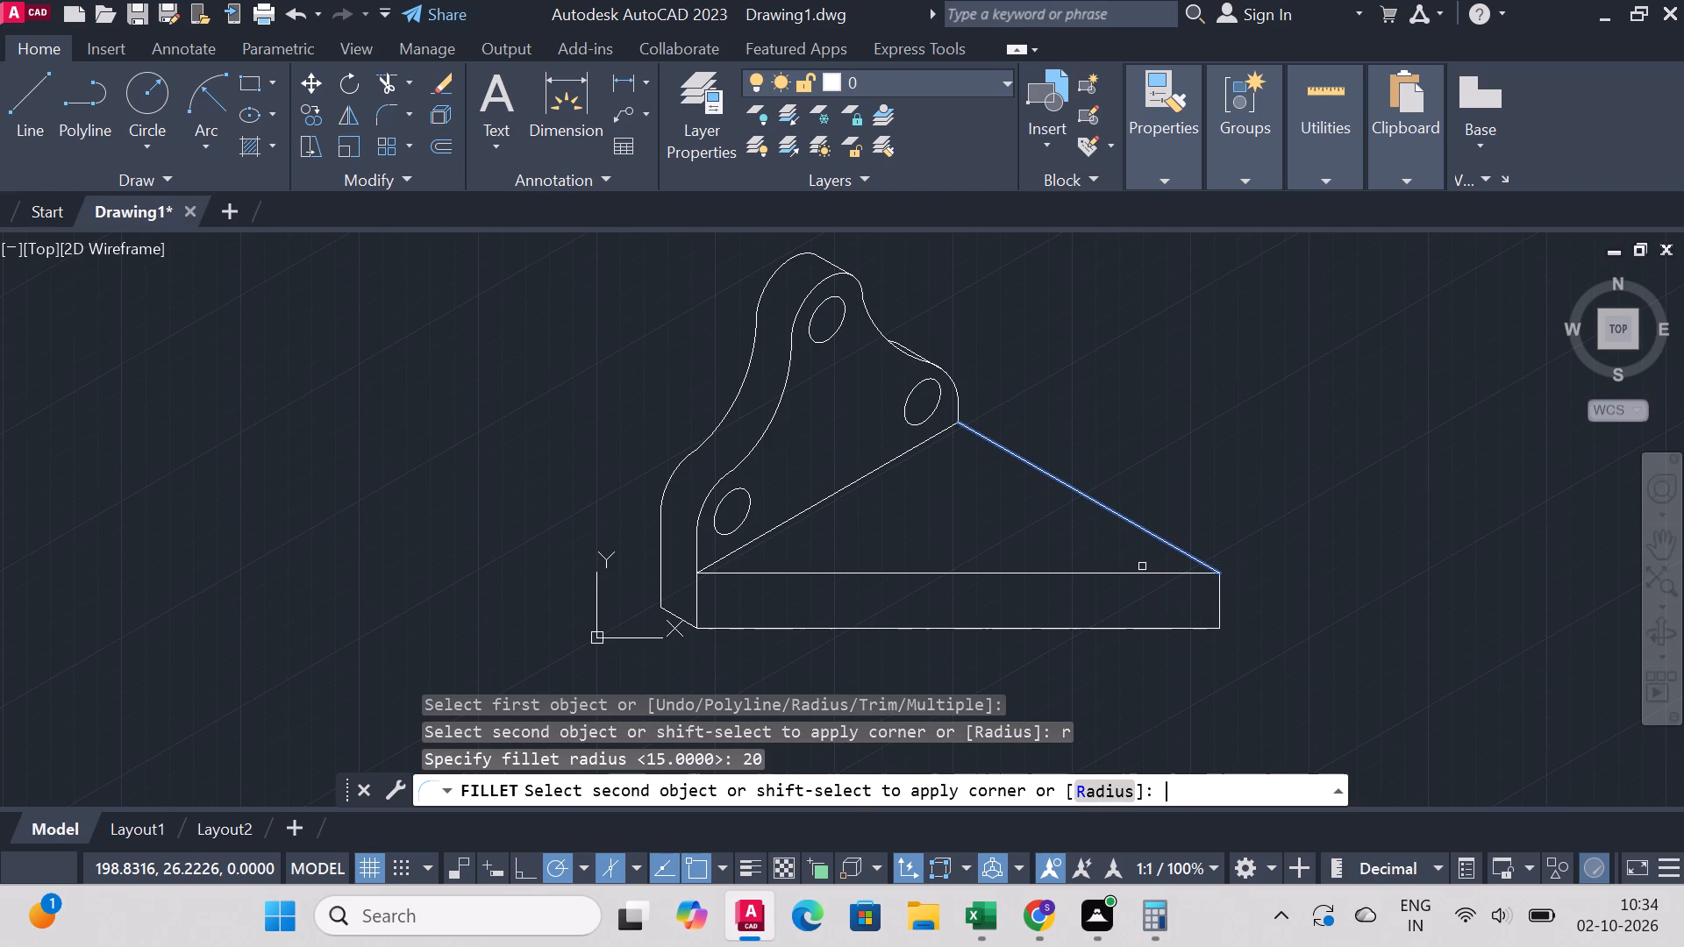
{"action": "left_click", "coordinate": [1075, 573]}
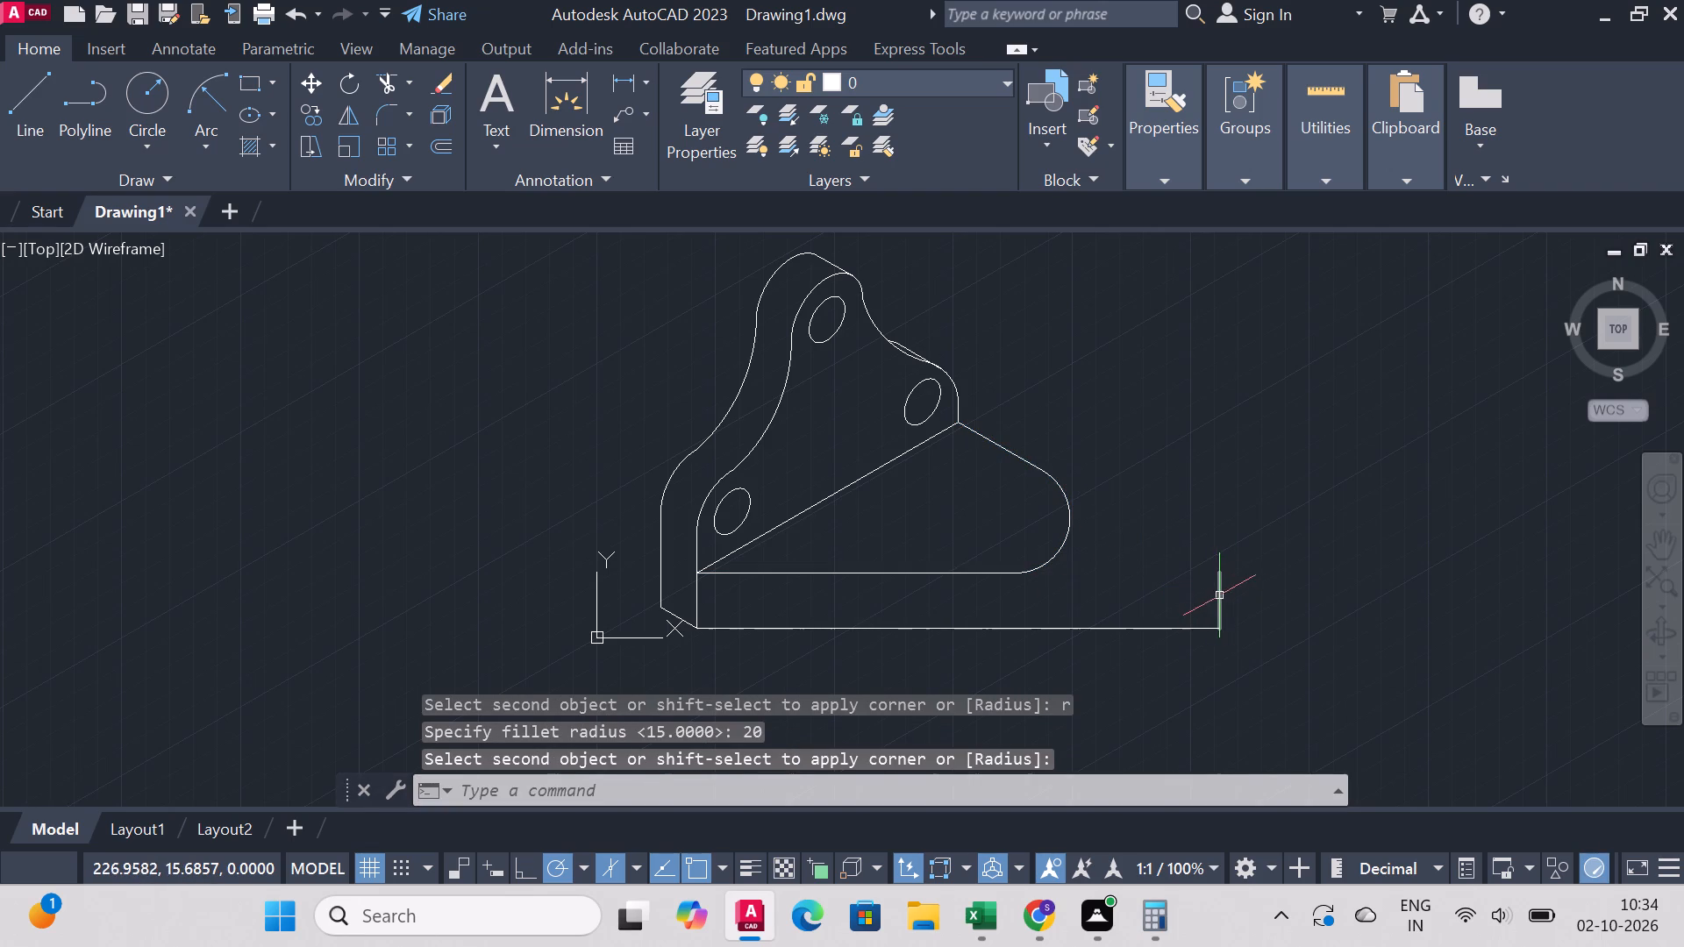
Erase the vertical line left at the base's former outer corner.
{"action": "left_click", "coordinate": [1220, 595]}
{"action": "key", "text": "Delete"}
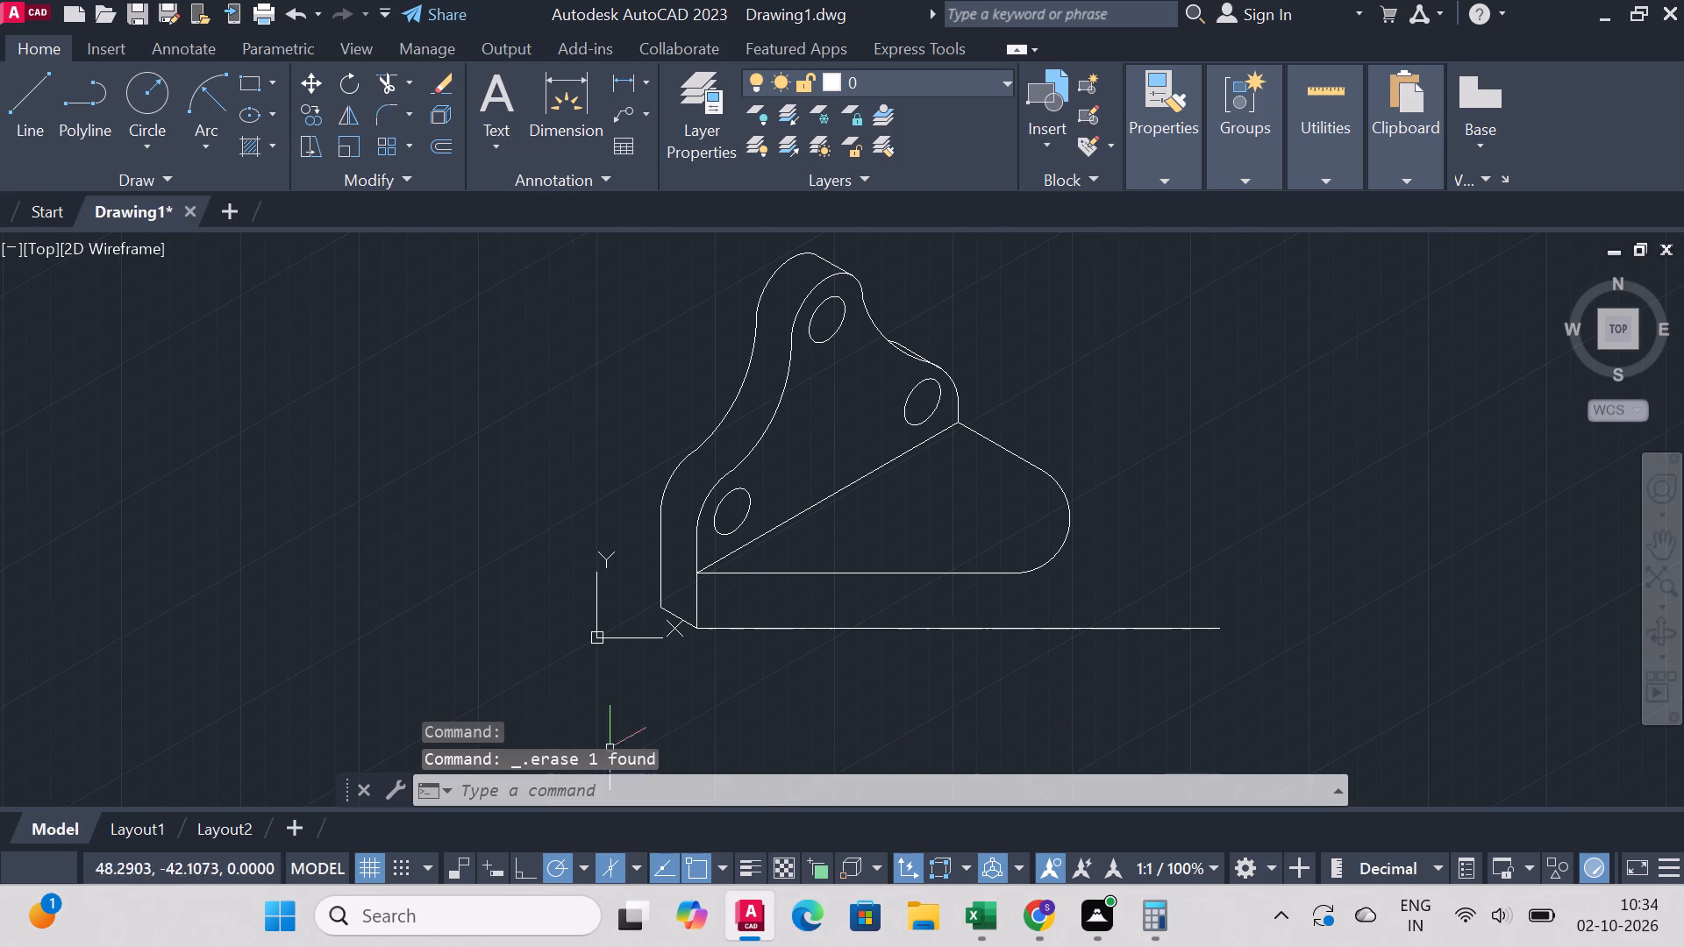
Draw a line from the fillet arc's centre 20 at 330° to the arc, continuing 30 straight down to the lower base line.
{"action": "left_click", "coordinate": [22, 80]}
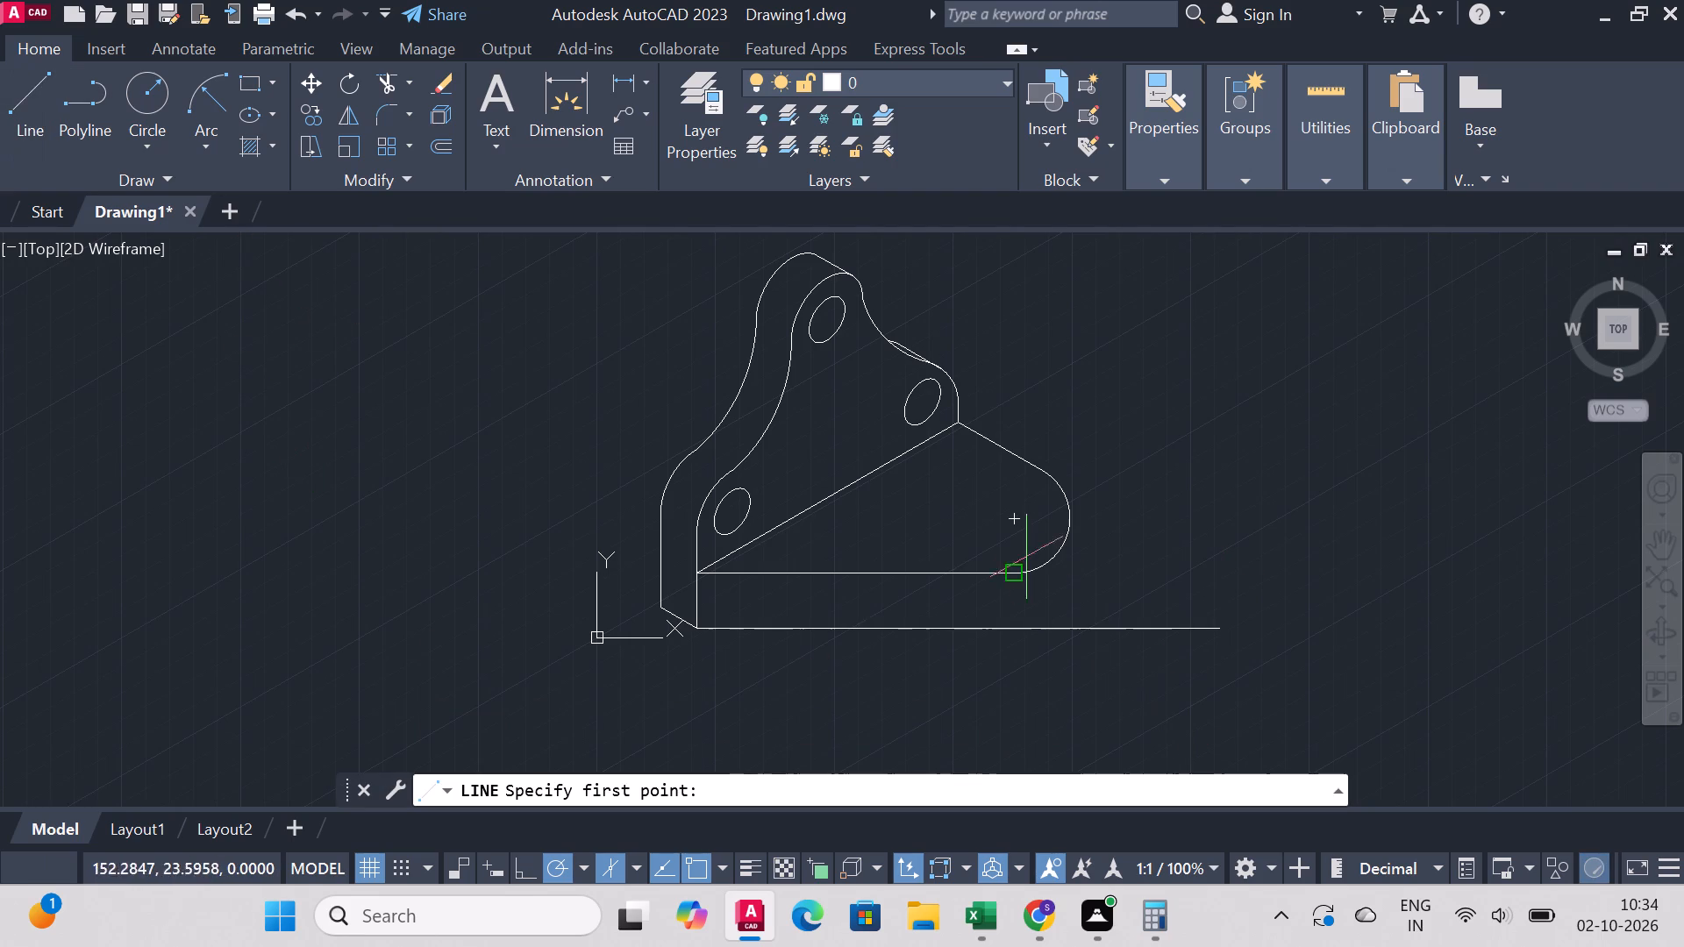
{"action": "left_click", "coordinate": [1011, 523]}
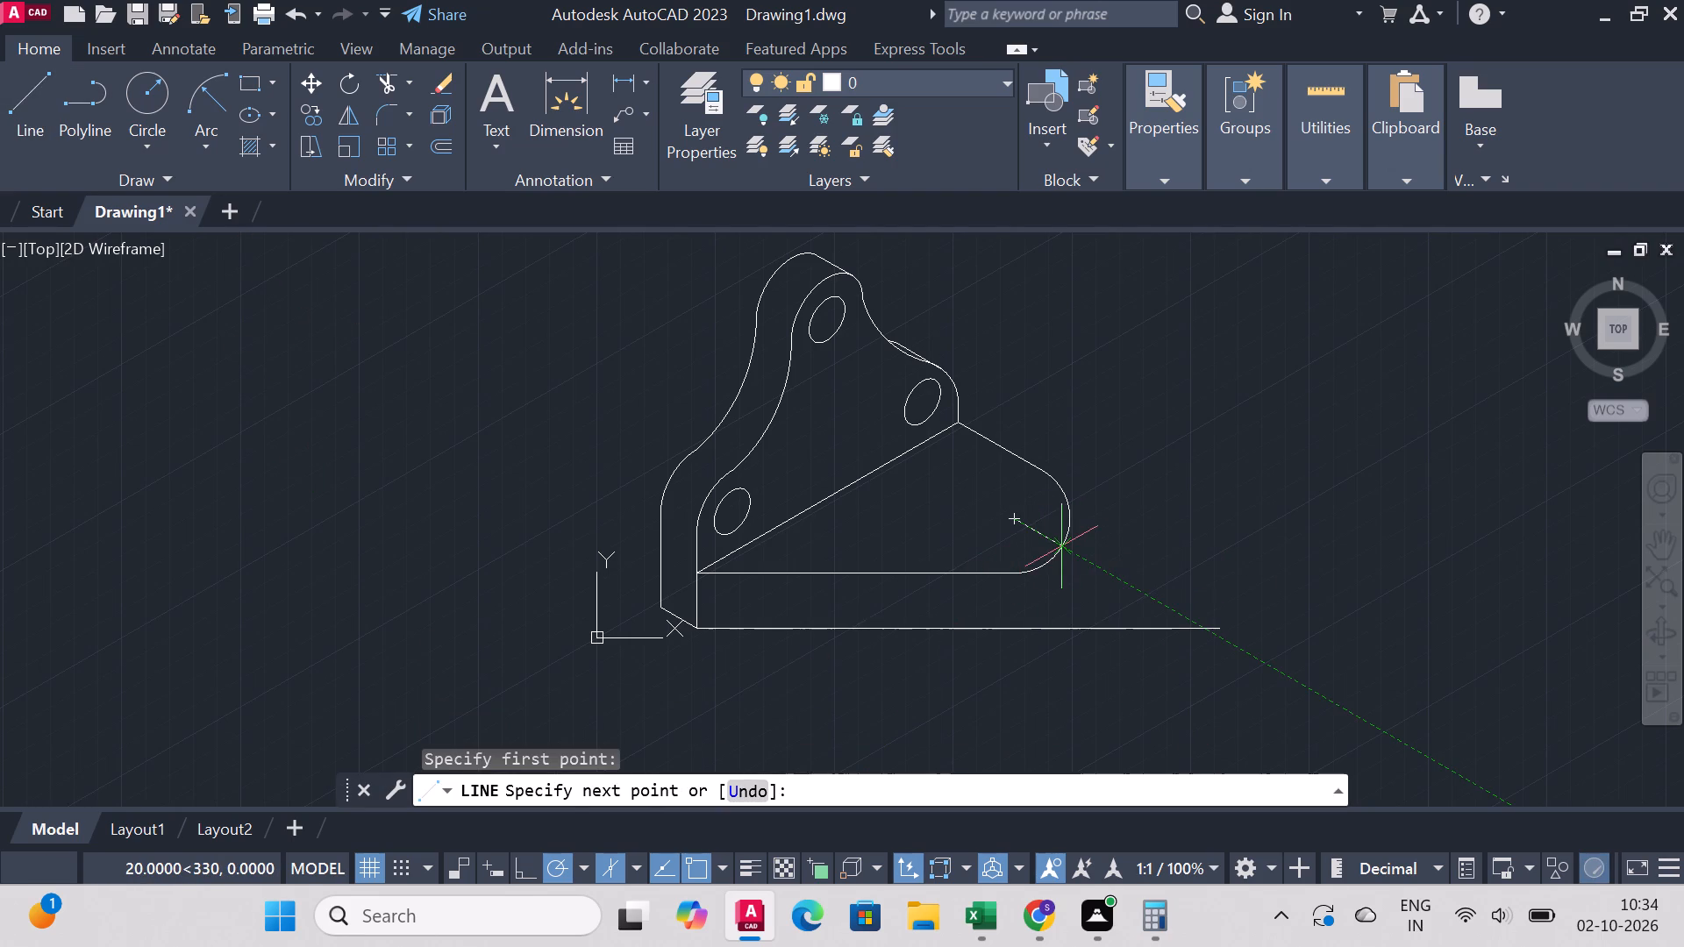
{"action": "left_click", "coordinate": [1066, 548]}
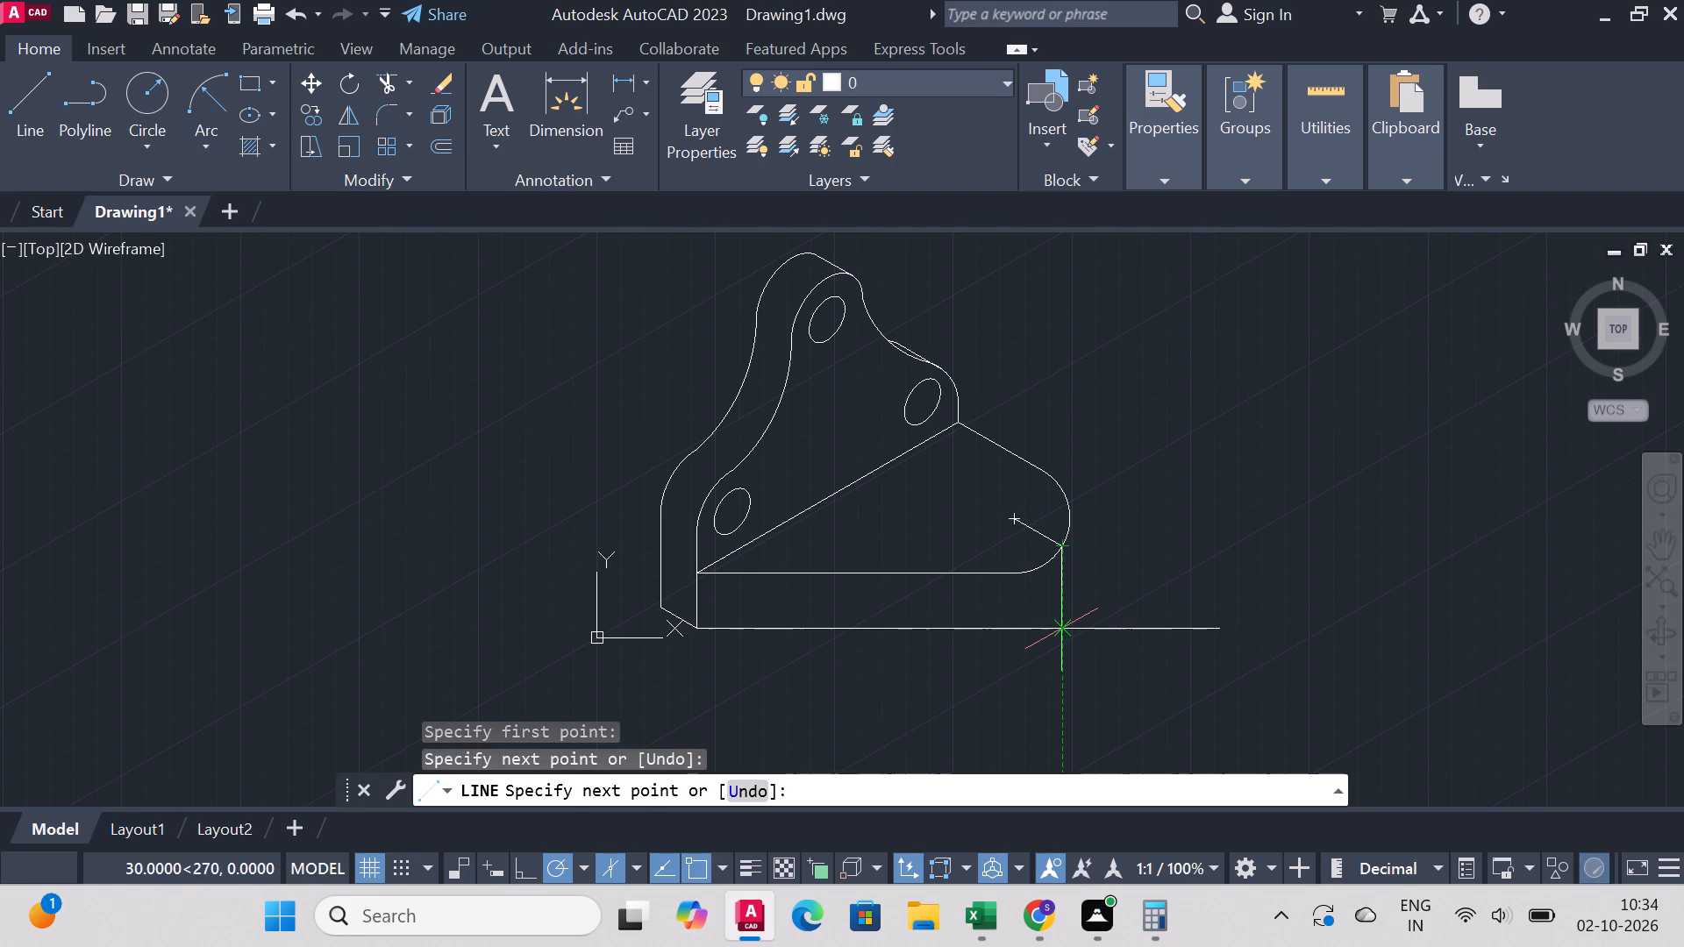
{"action": "left_click", "coordinate": [1068, 623]}
{"action": "right_click", "coordinate": [1068, 623]}
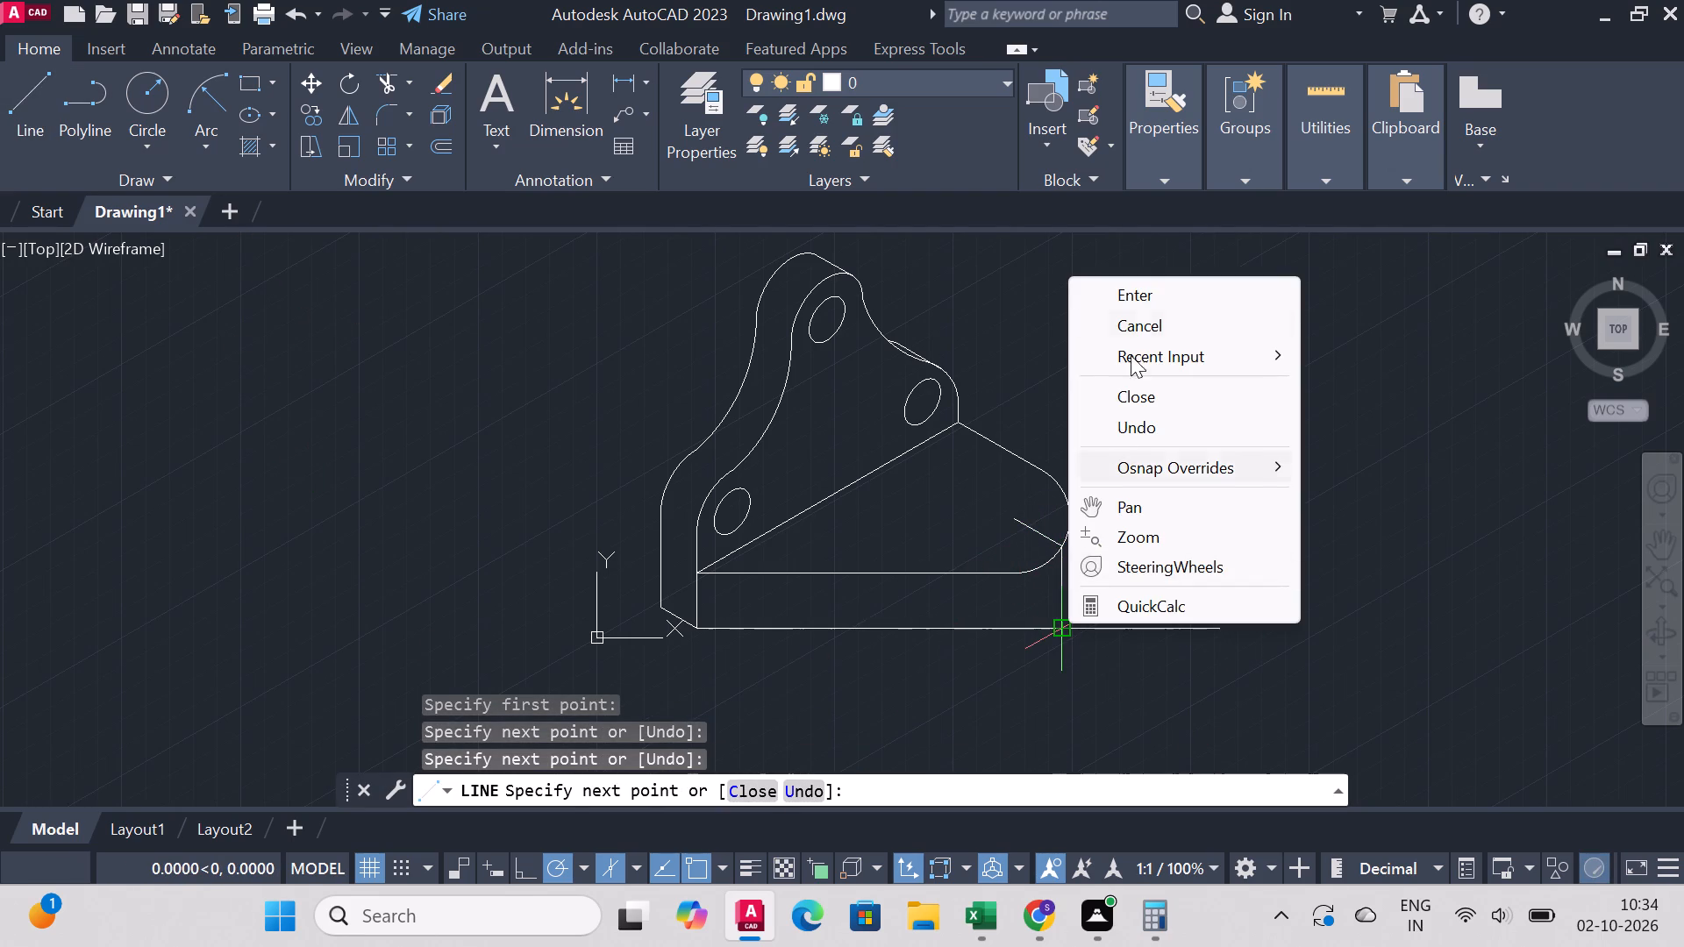
{"action": "left_click", "coordinate": [1147, 294]}
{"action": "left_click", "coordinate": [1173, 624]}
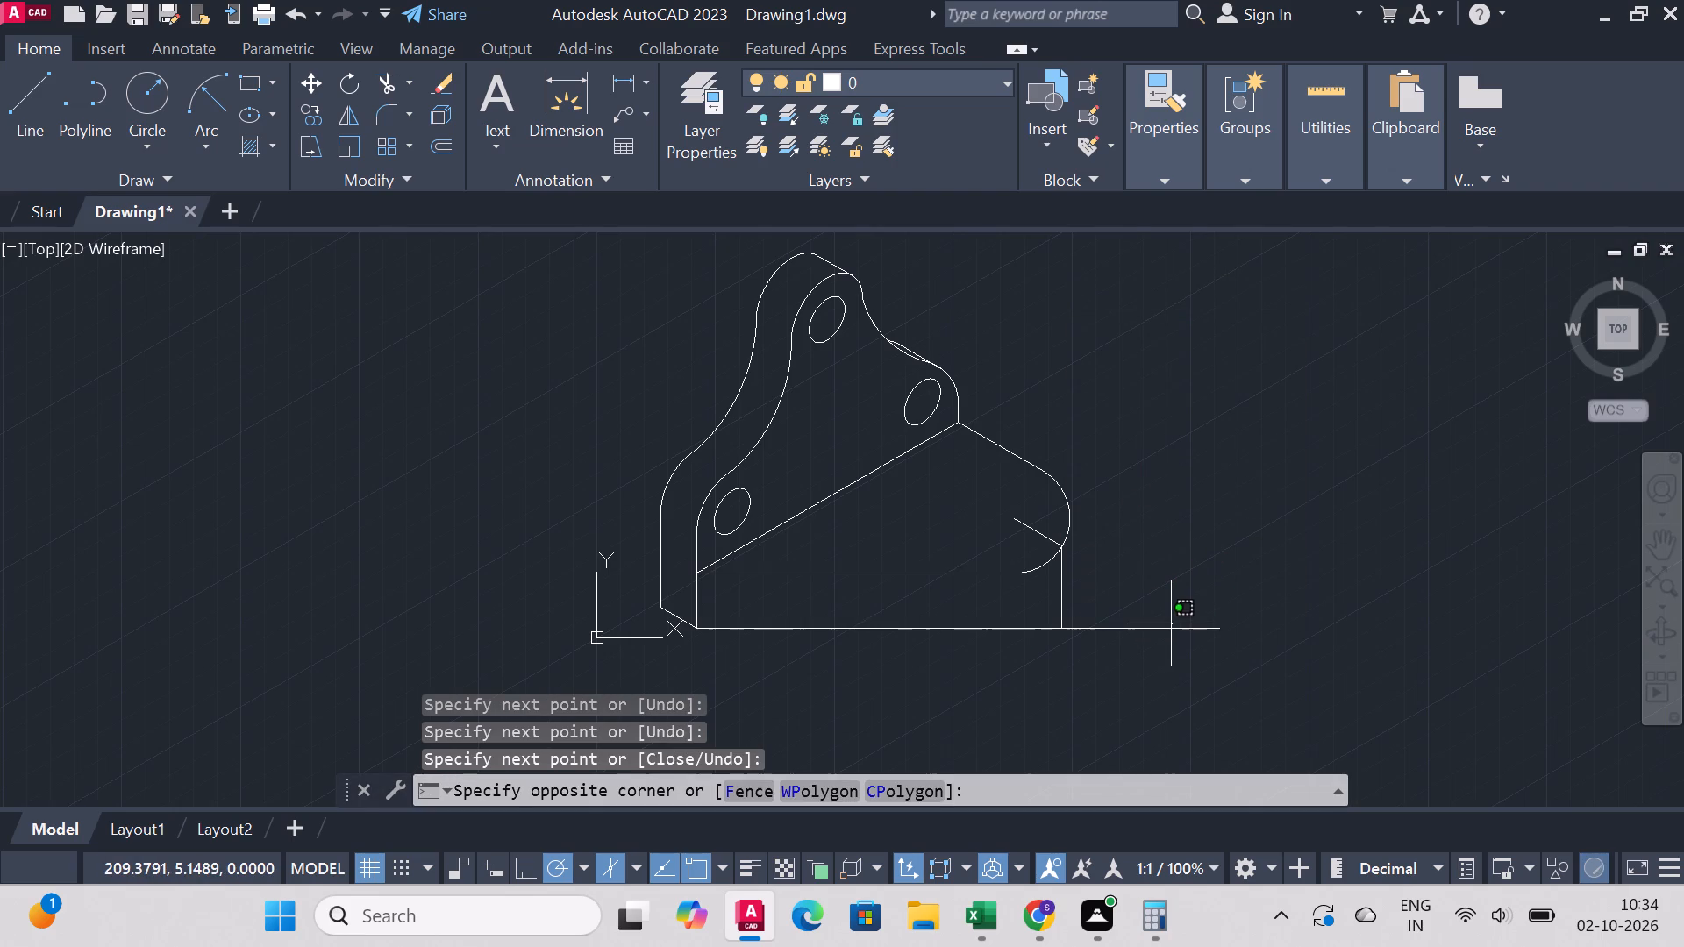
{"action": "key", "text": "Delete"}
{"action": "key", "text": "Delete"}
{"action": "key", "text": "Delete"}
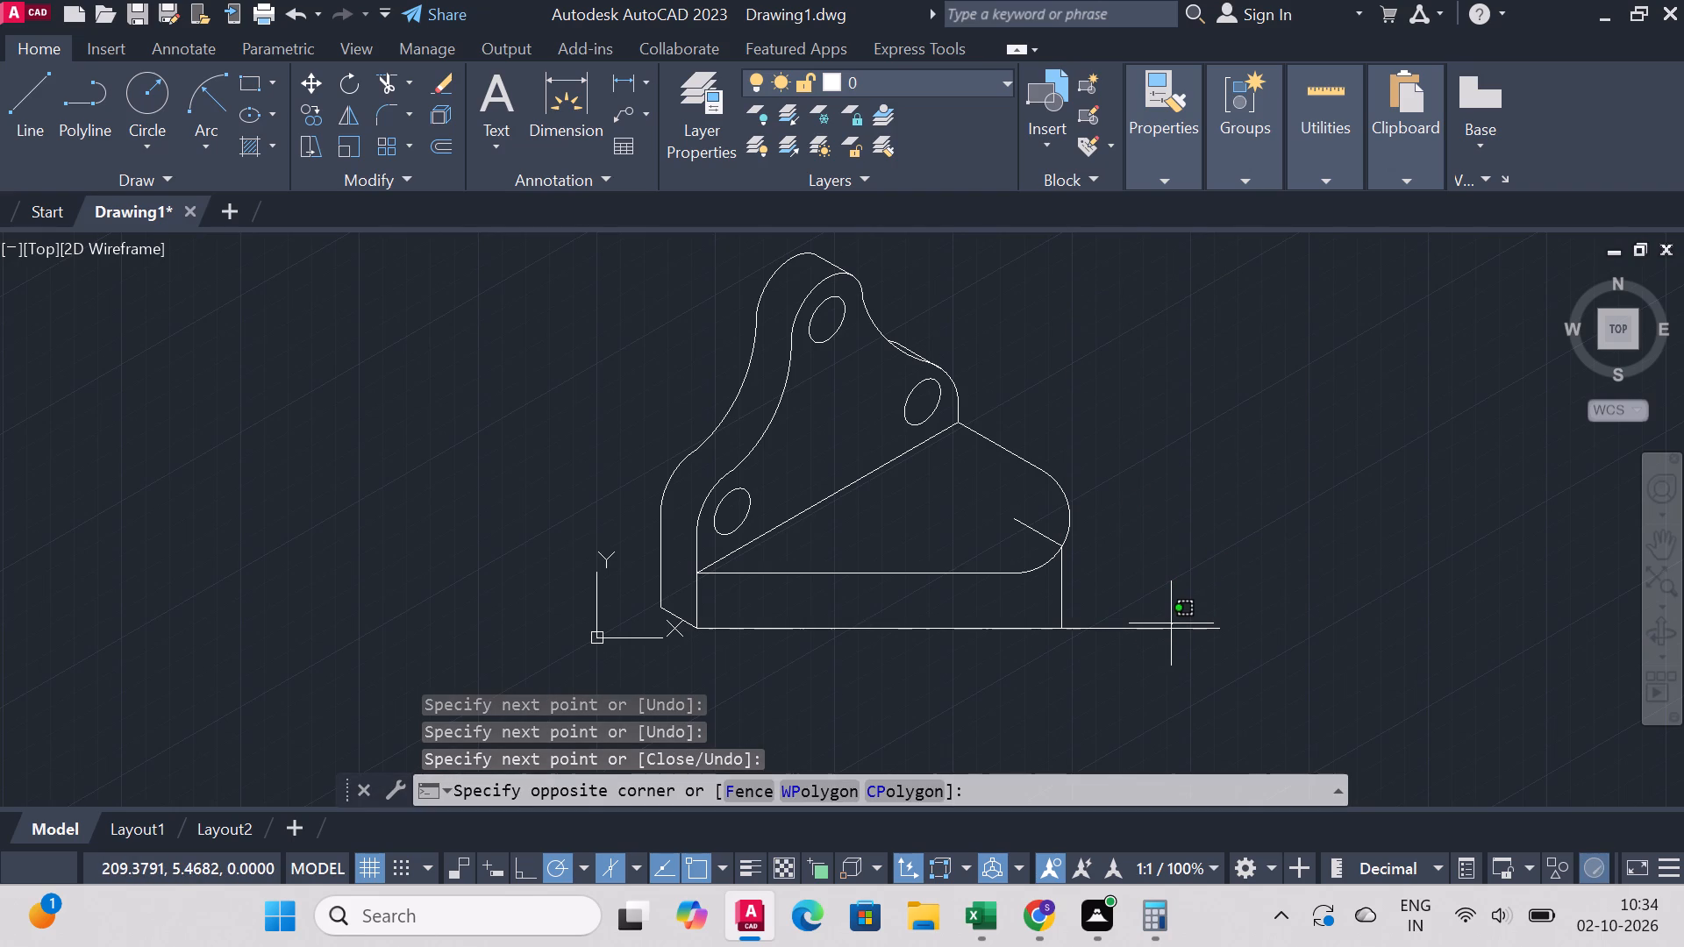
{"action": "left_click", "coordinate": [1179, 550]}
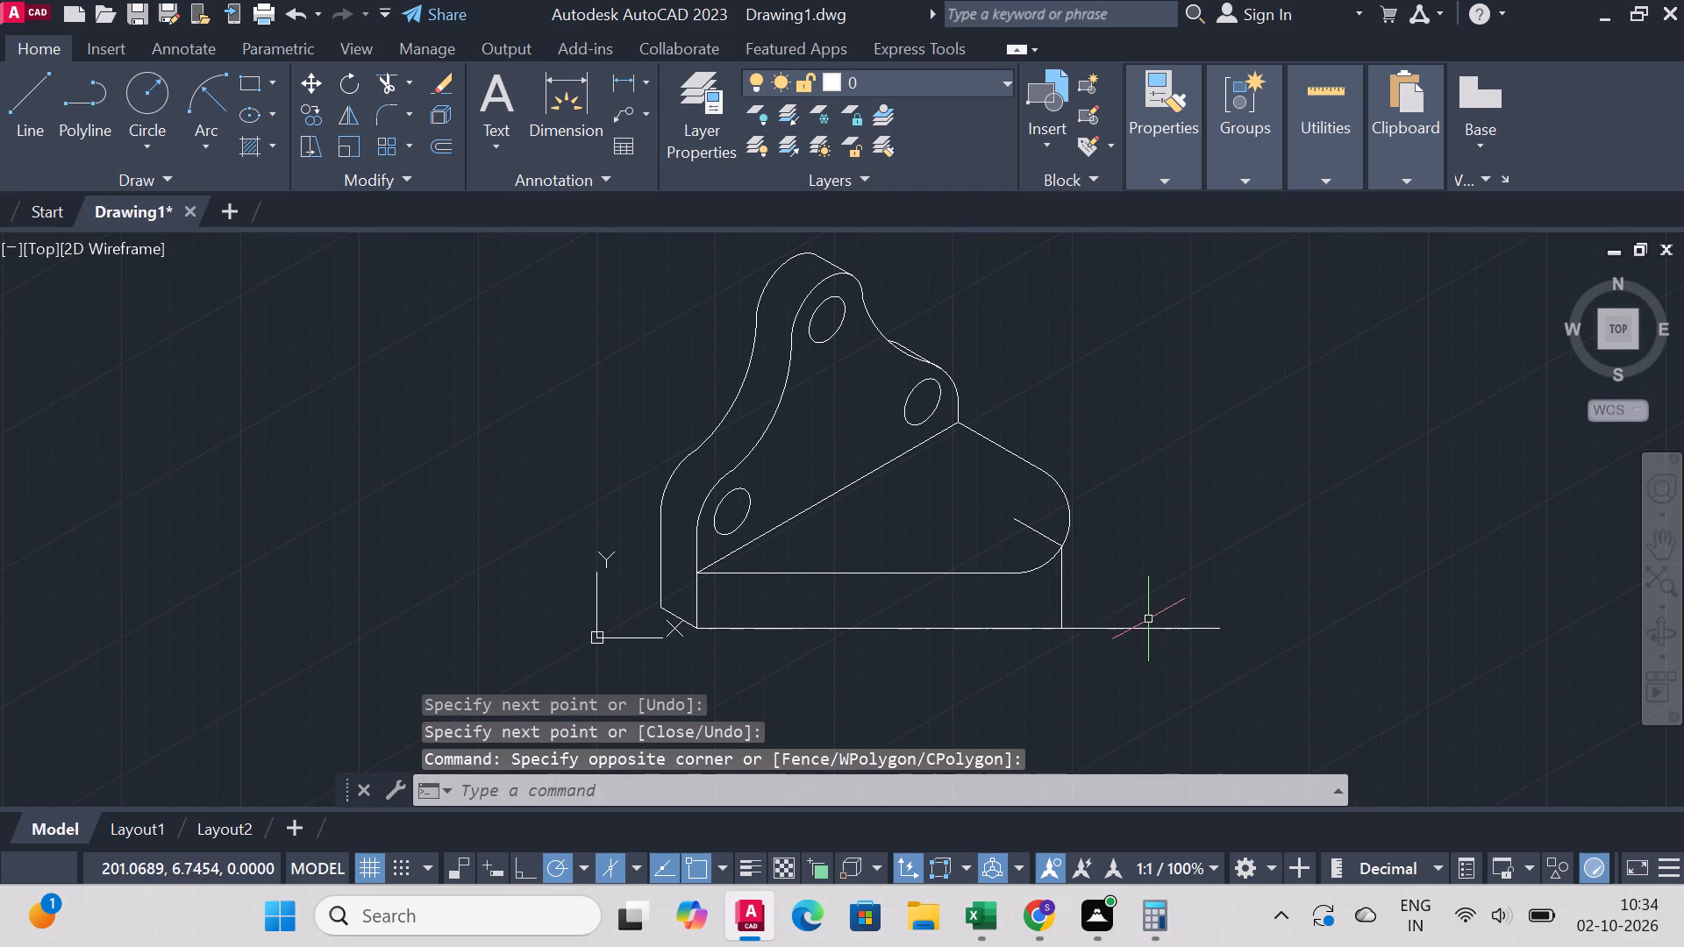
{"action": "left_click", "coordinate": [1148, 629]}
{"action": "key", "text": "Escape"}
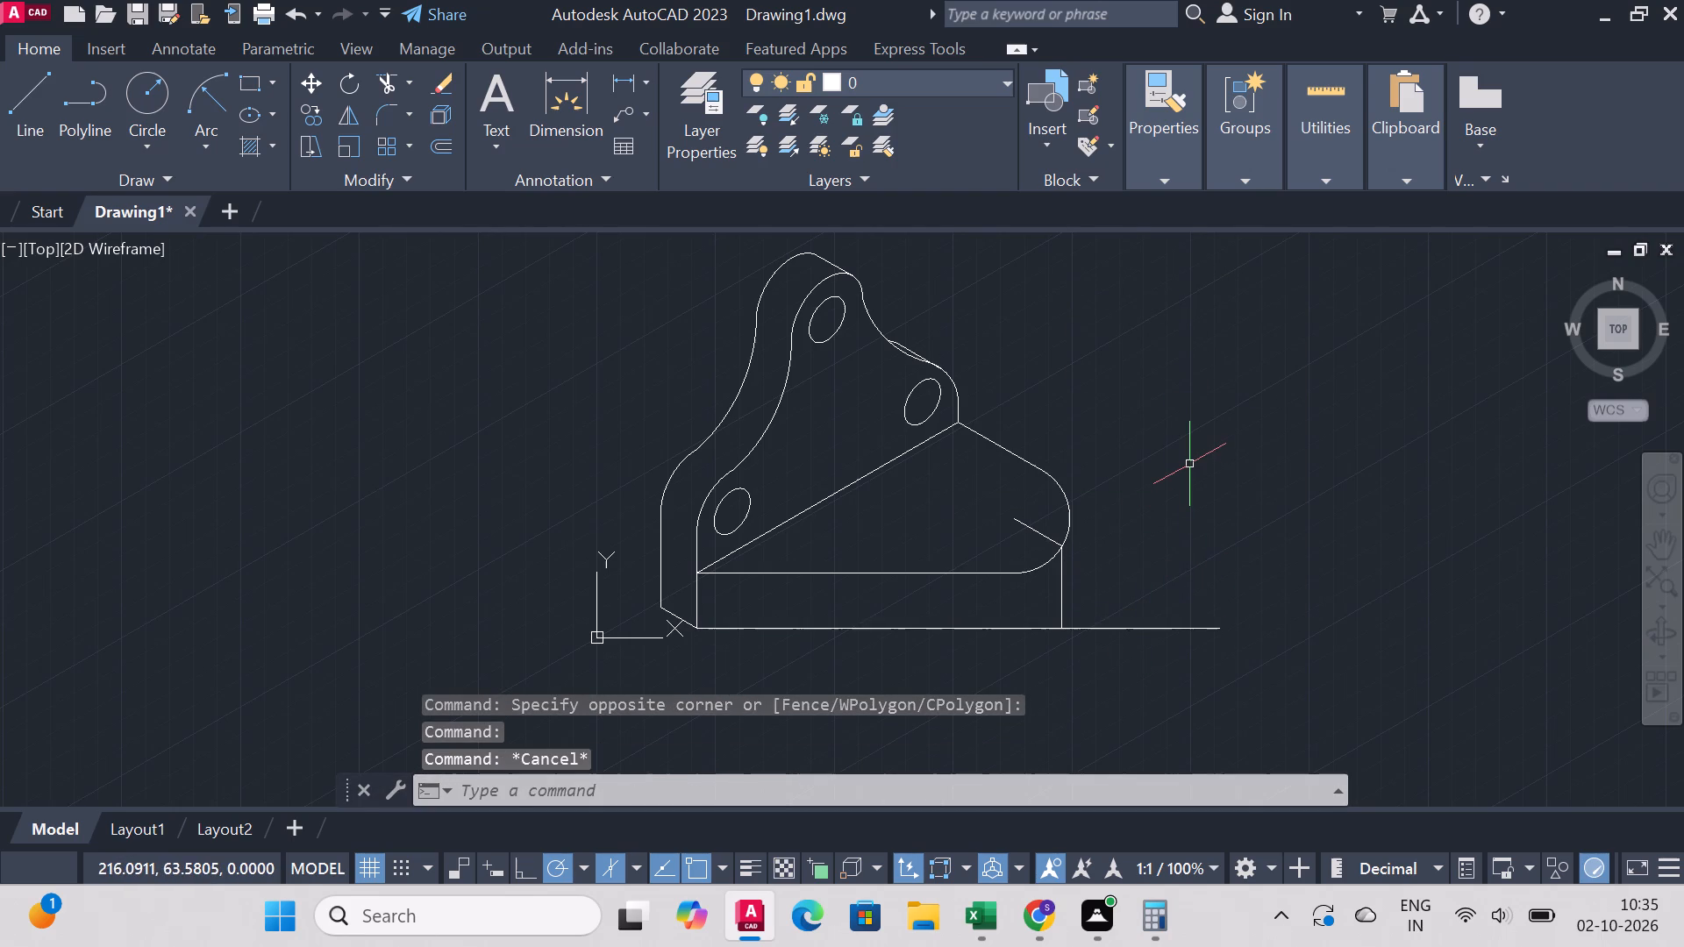
Trim the lower base line's overhang beyond the vertical line under the rounded corner.
{"action": "left_click", "coordinate": [386, 82]}
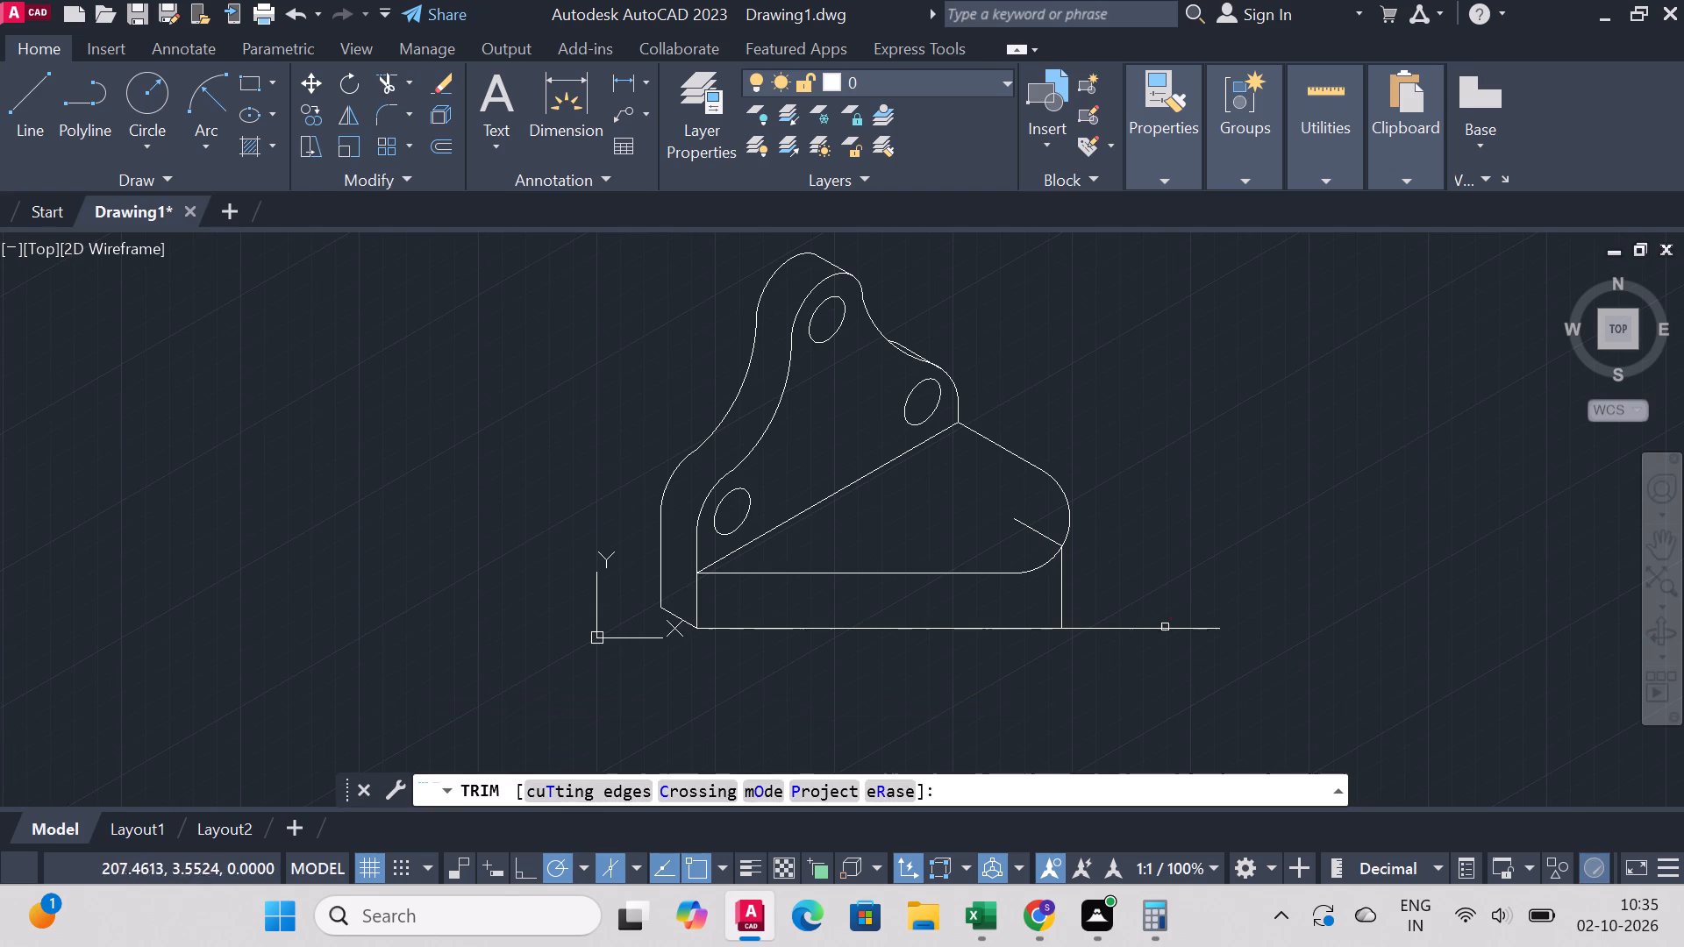
{"action": "left_click_drag", "start_coordinate": [1135, 595], "coordinate": [1135, 642]}
{"action": "right_click", "coordinate": [1172, 485]}
{"action": "left_click", "coordinate": [1252, 500]}
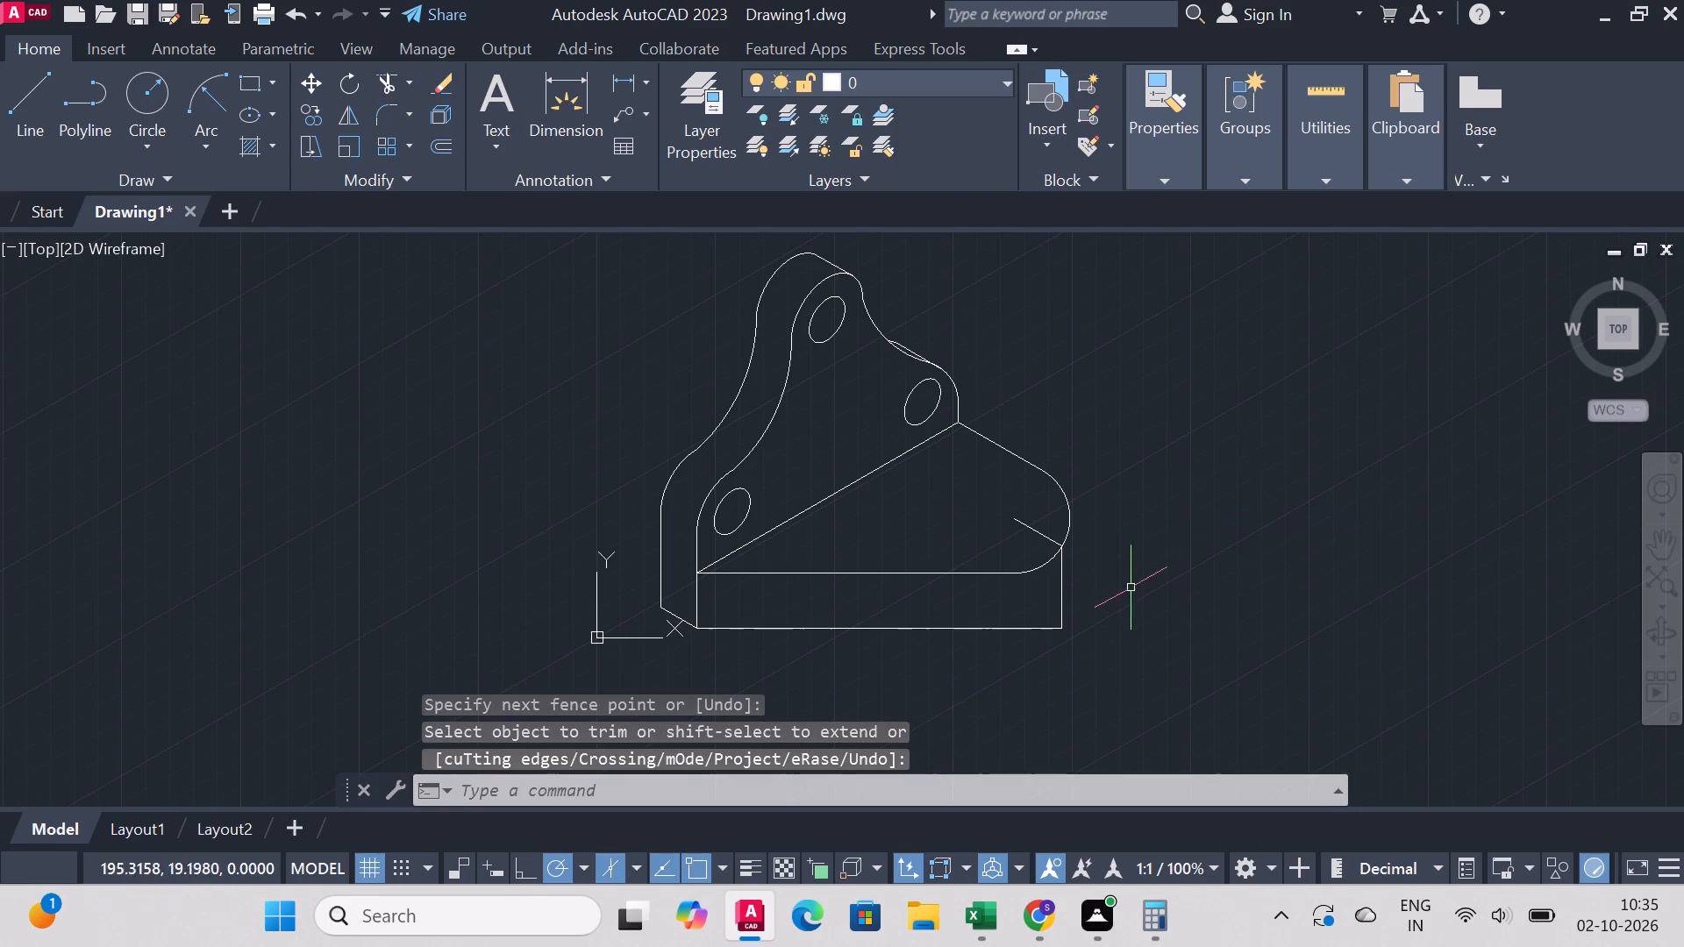
Erase the vertical line that drops from the rounded corner to the lower base line.
{"action": "left_click", "coordinate": [1064, 585]}
{"action": "key", "text": "Delete"}
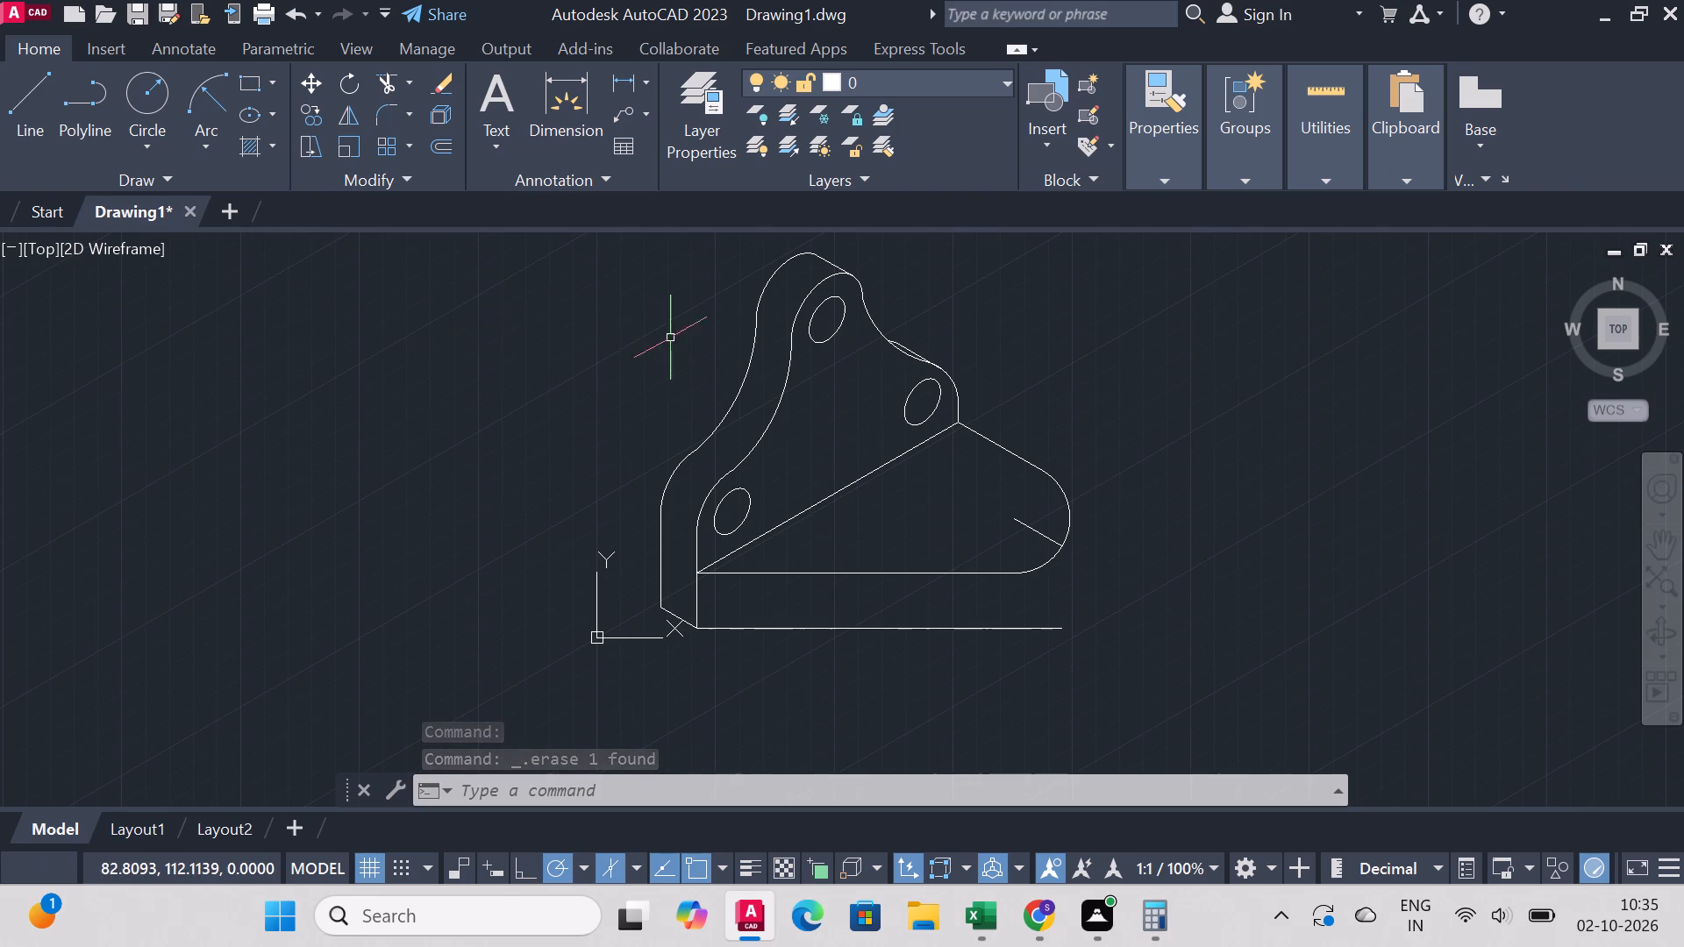
Copy the base's fillet arc 20 straight down from its centre, to meet the lower base line.
{"action": "left_click", "coordinate": [305, 116]}
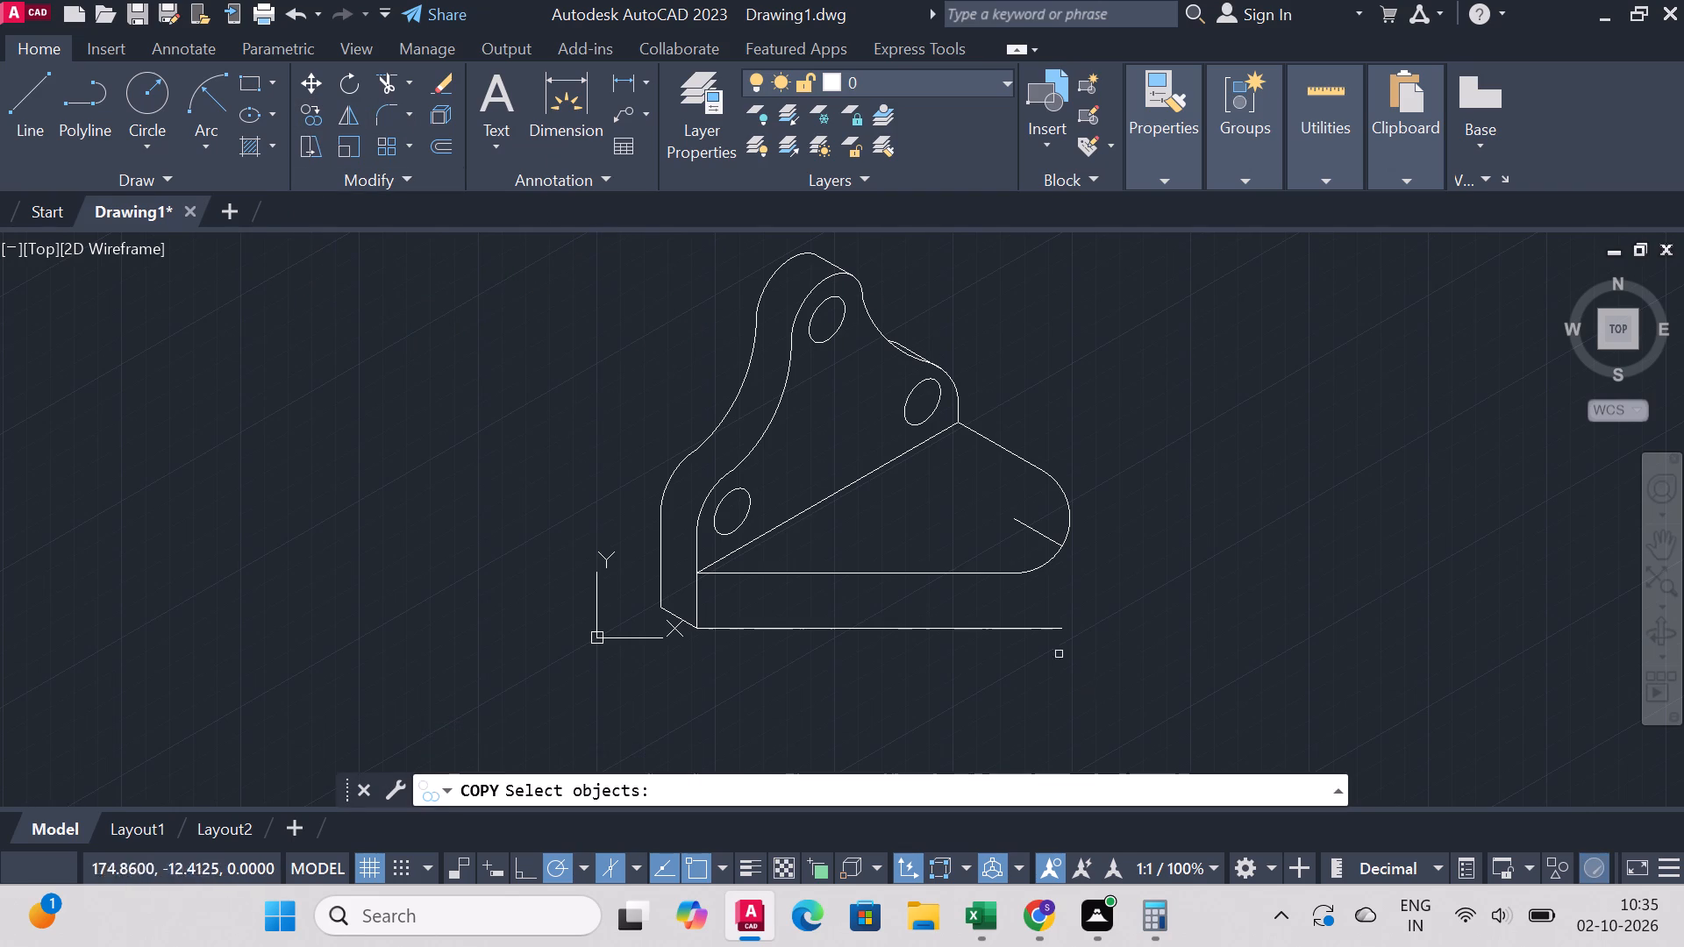
{"action": "left_click", "coordinate": [1058, 553]}
{"action": "right_click", "coordinate": [1153, 483]}
{"action": "left_click", "coordinate": [1017, 518]}
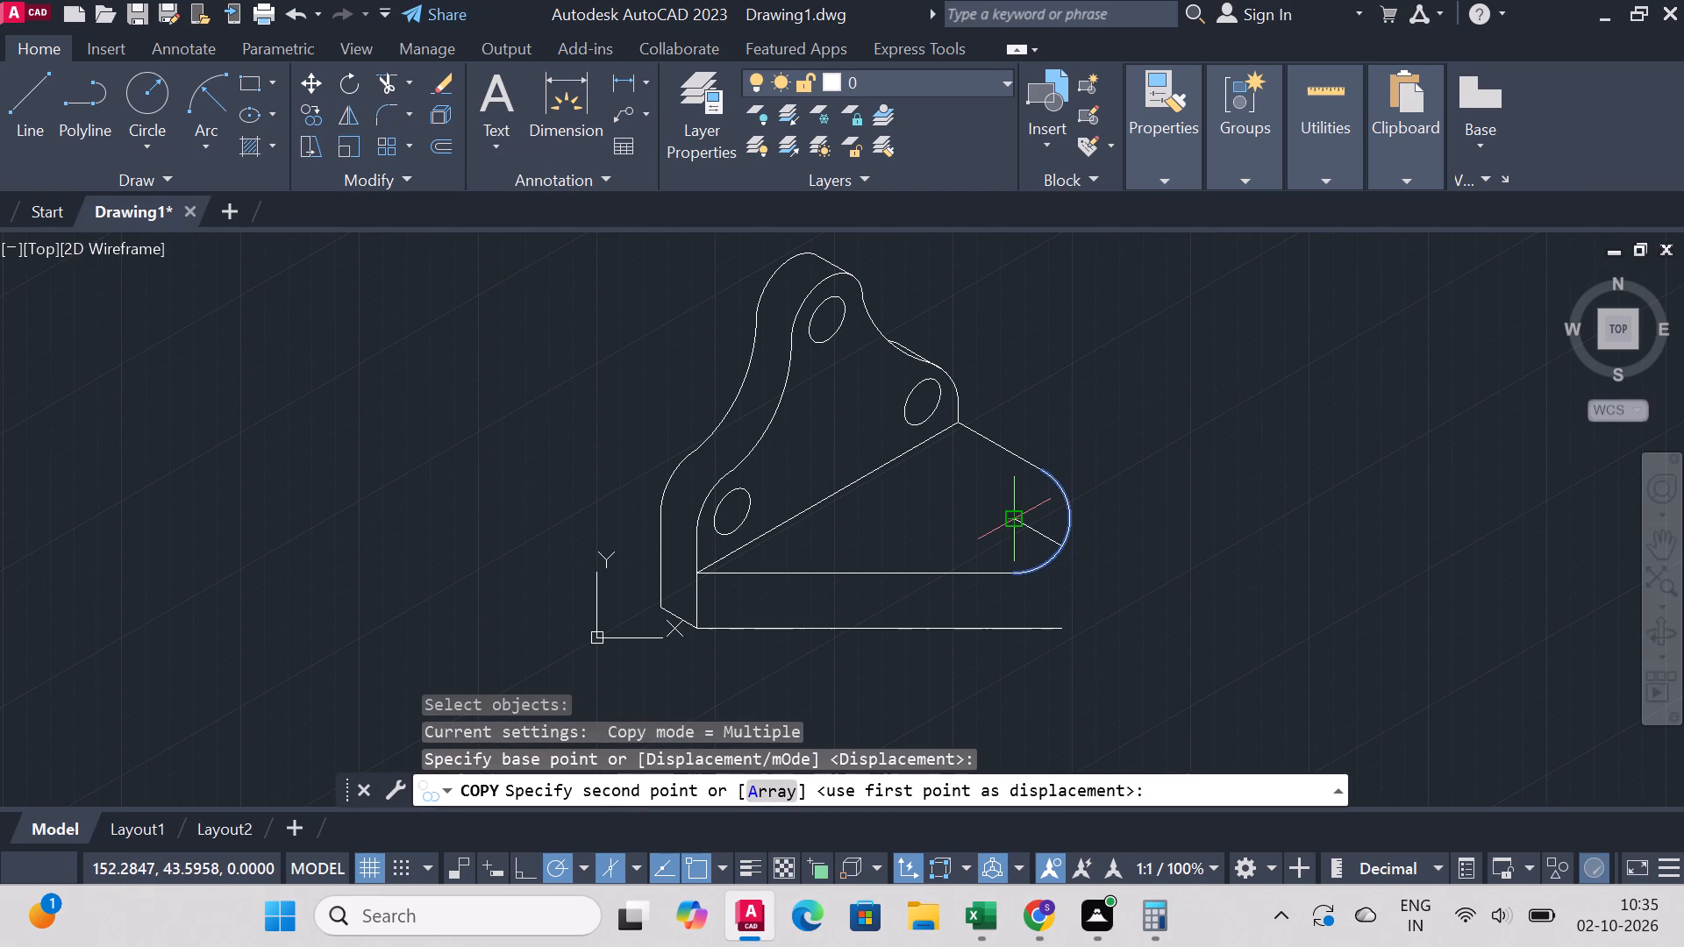
{"action": "left_click", "coordinate": [1014, 580]}
{"action": "right_click", "coordinate": [1014, 580]}
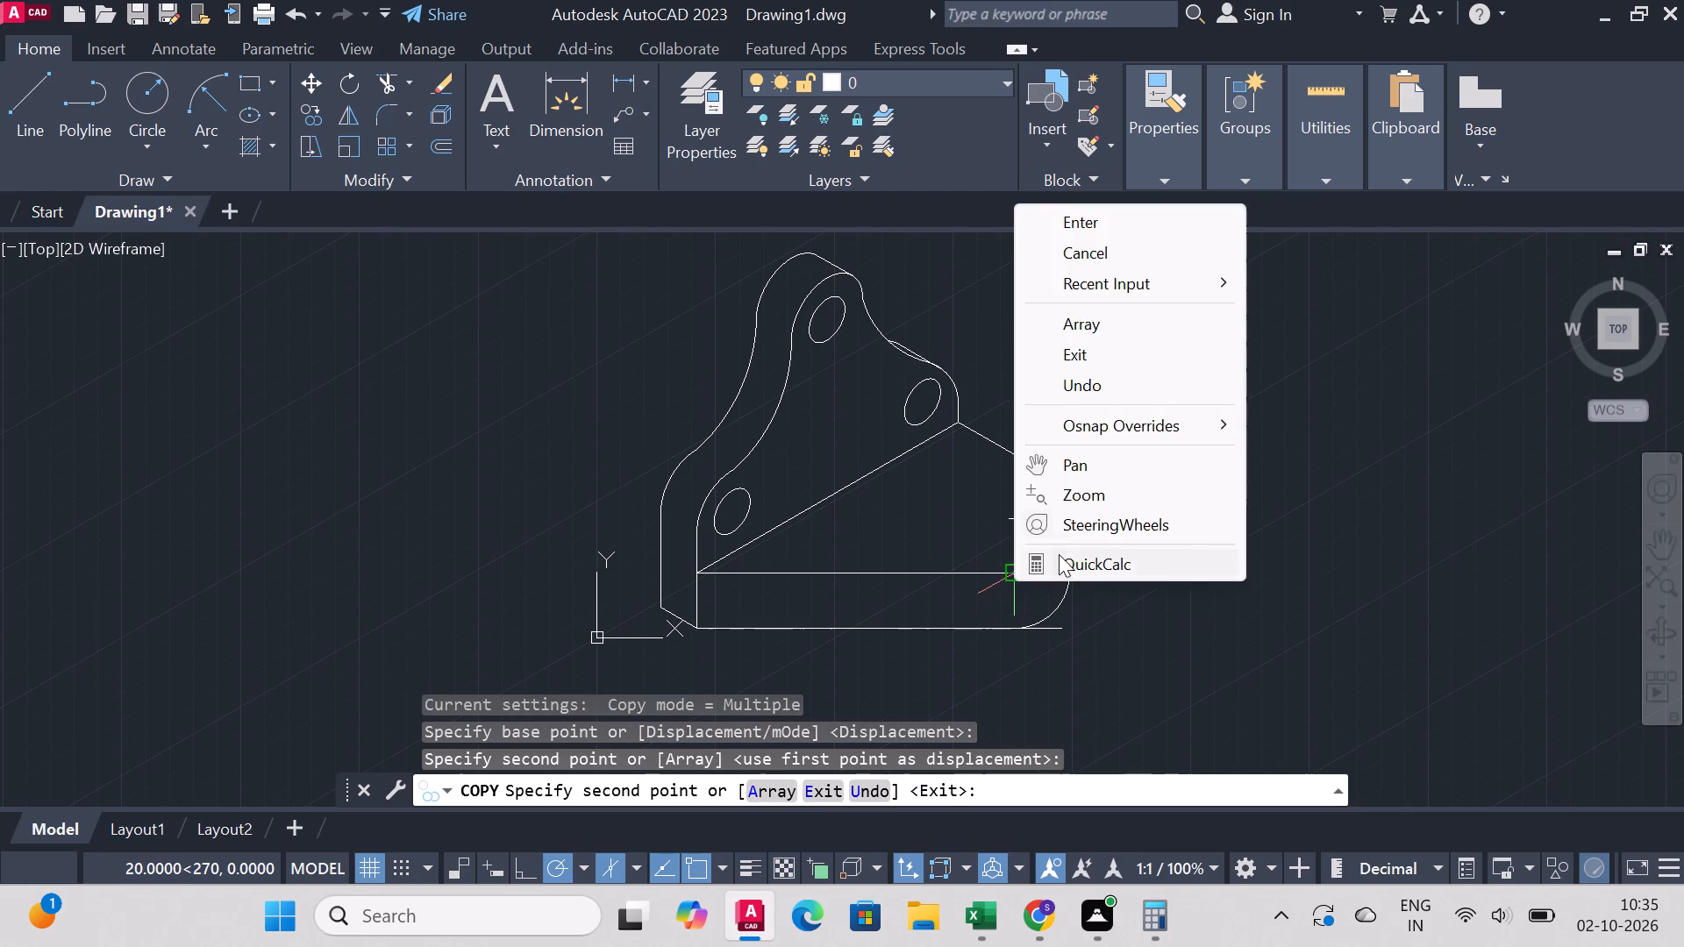
{"action": "left_click", "coordinate": [1100, 211]}
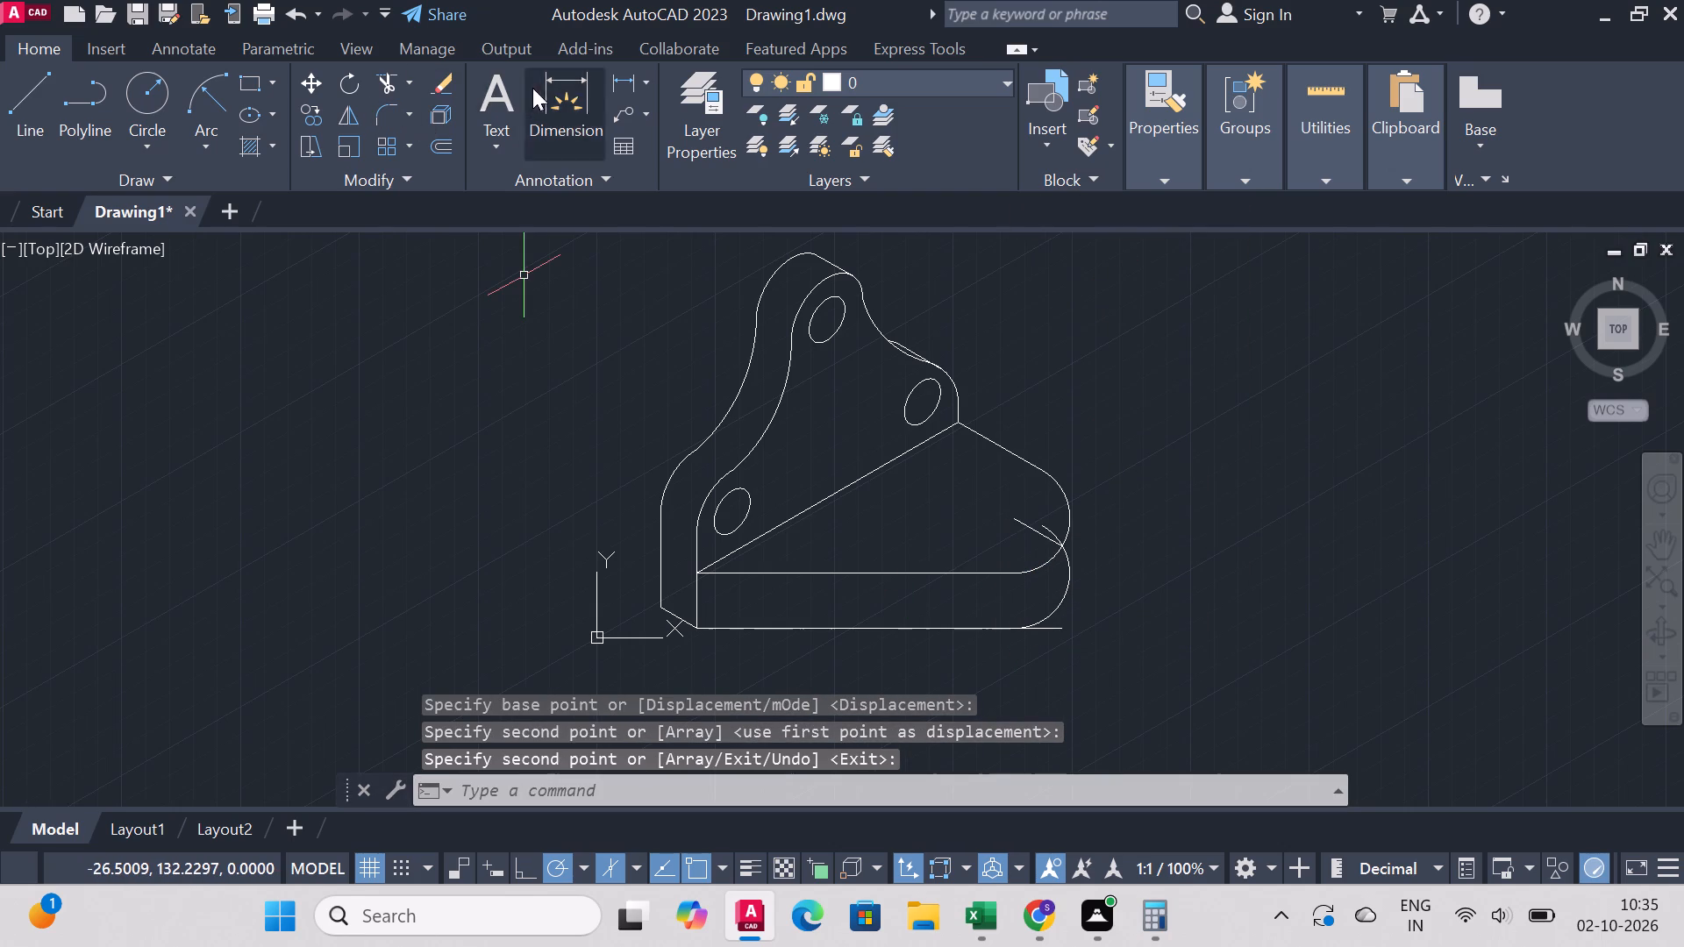
Trim away the slanted construction line, the copied arc's end inside the base's top face, and the lower line's overhang past the arc.
{"action": "left_click", "coordinate": [392, 82]}
{"action": "left_click", "coordinate": [1024, 526]}
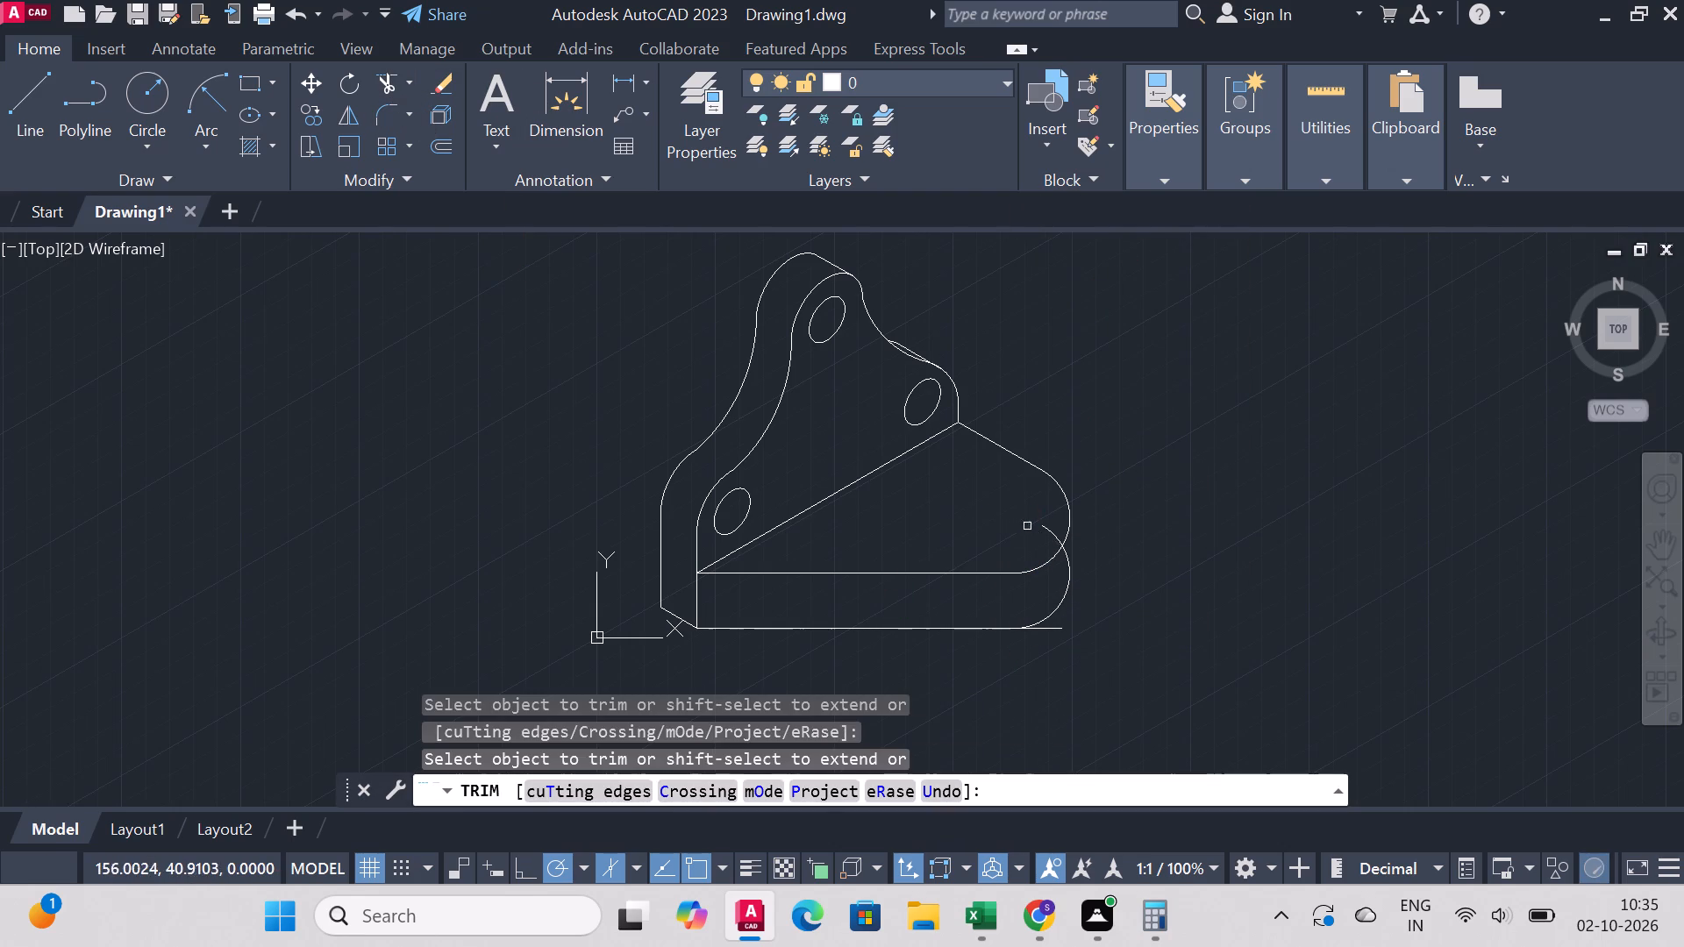
{"action": "left_click", "coordinate": [1046, 530]}
{"action": "left_click", "coordinate": [1061, 630]}
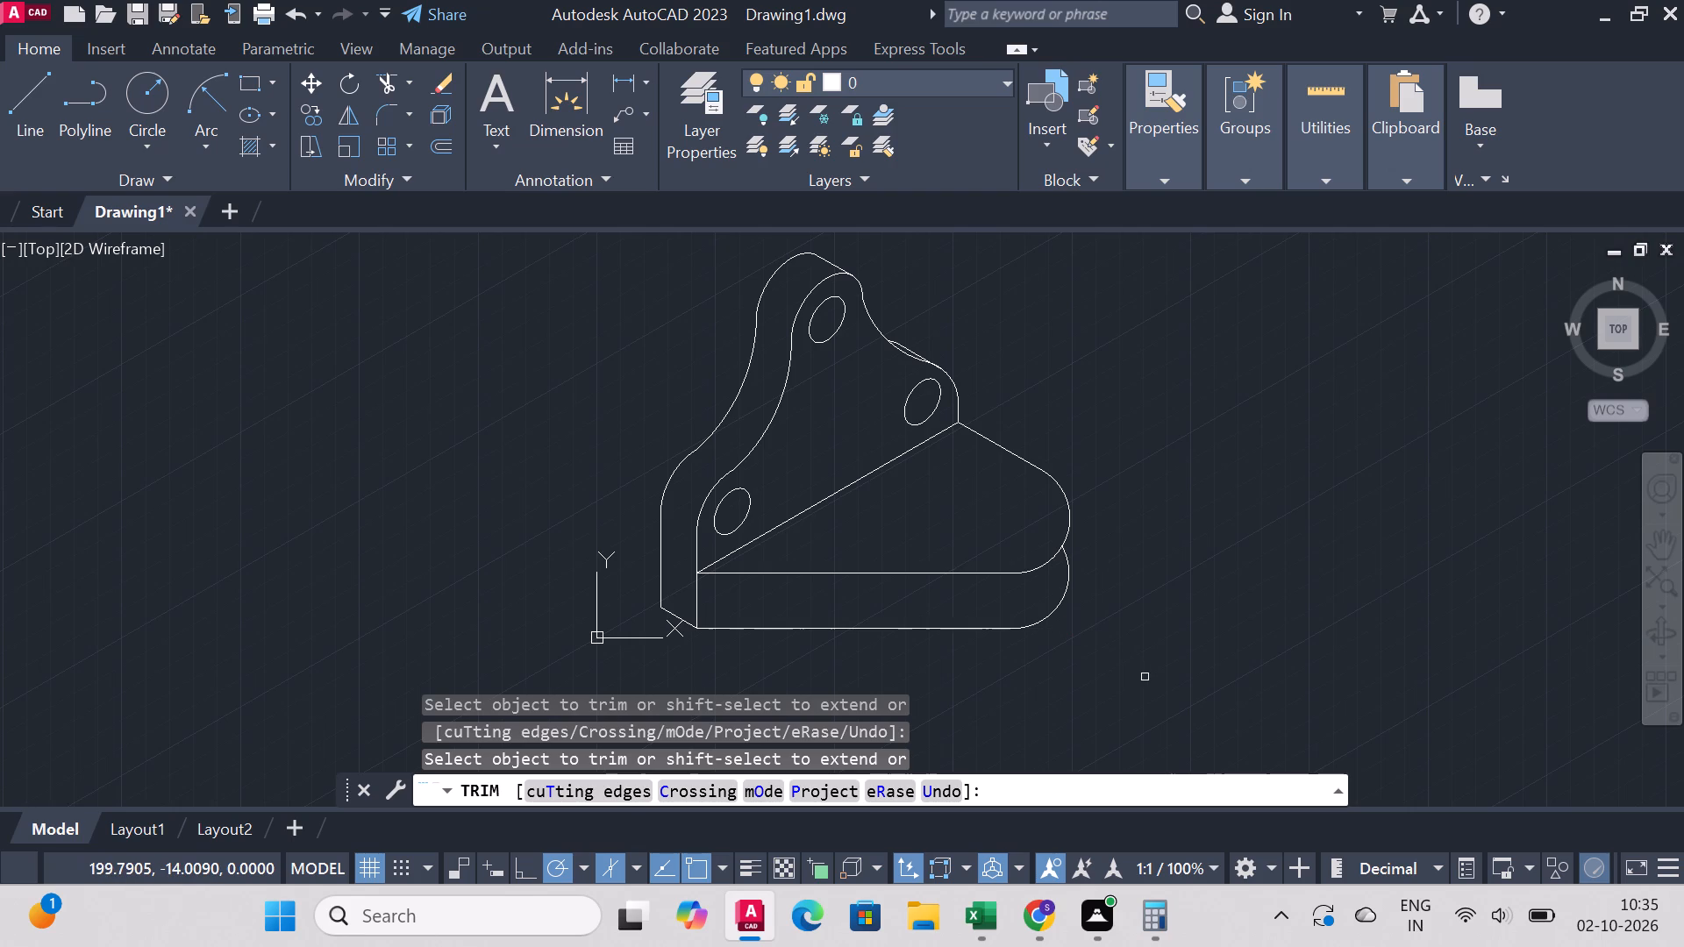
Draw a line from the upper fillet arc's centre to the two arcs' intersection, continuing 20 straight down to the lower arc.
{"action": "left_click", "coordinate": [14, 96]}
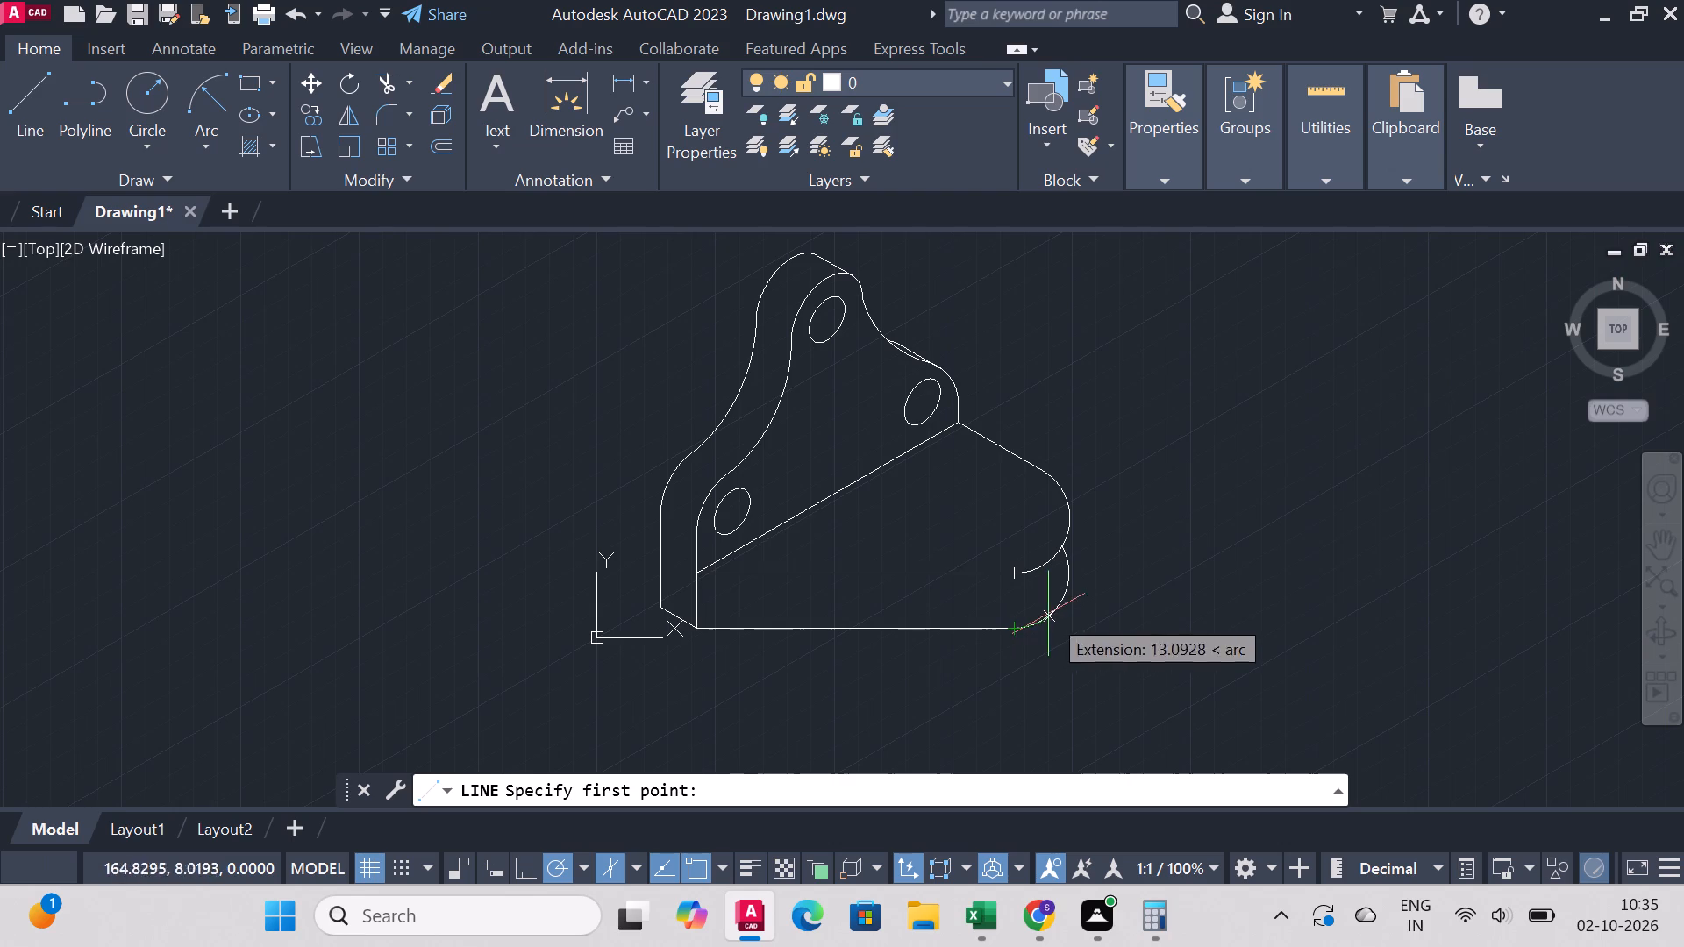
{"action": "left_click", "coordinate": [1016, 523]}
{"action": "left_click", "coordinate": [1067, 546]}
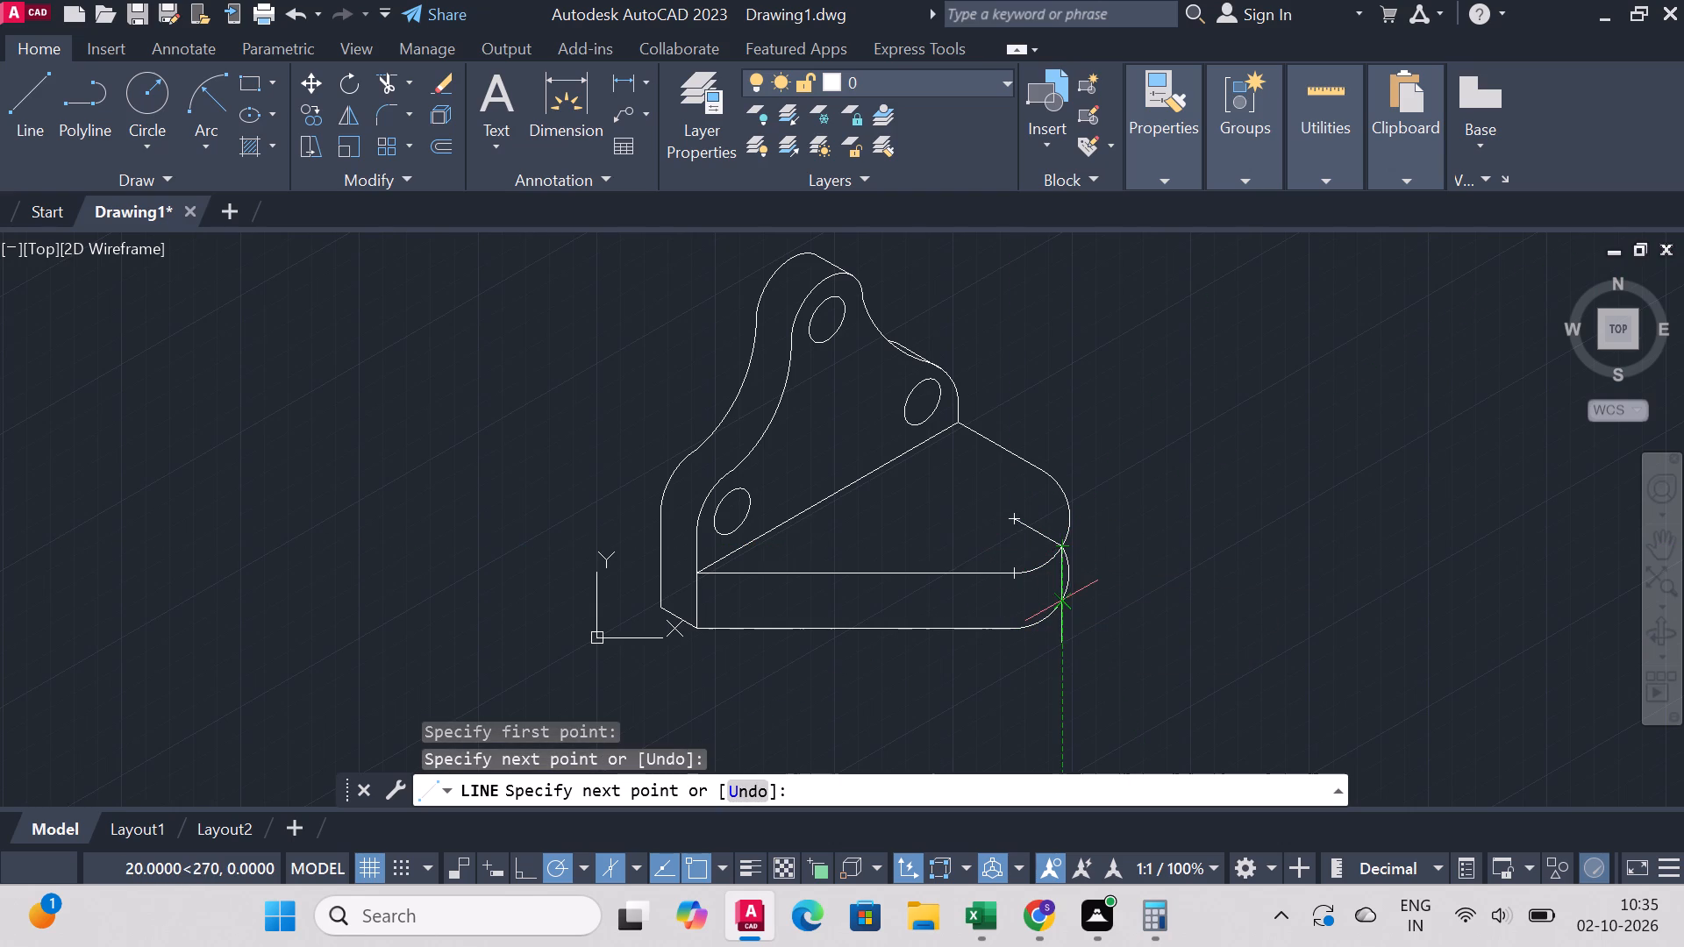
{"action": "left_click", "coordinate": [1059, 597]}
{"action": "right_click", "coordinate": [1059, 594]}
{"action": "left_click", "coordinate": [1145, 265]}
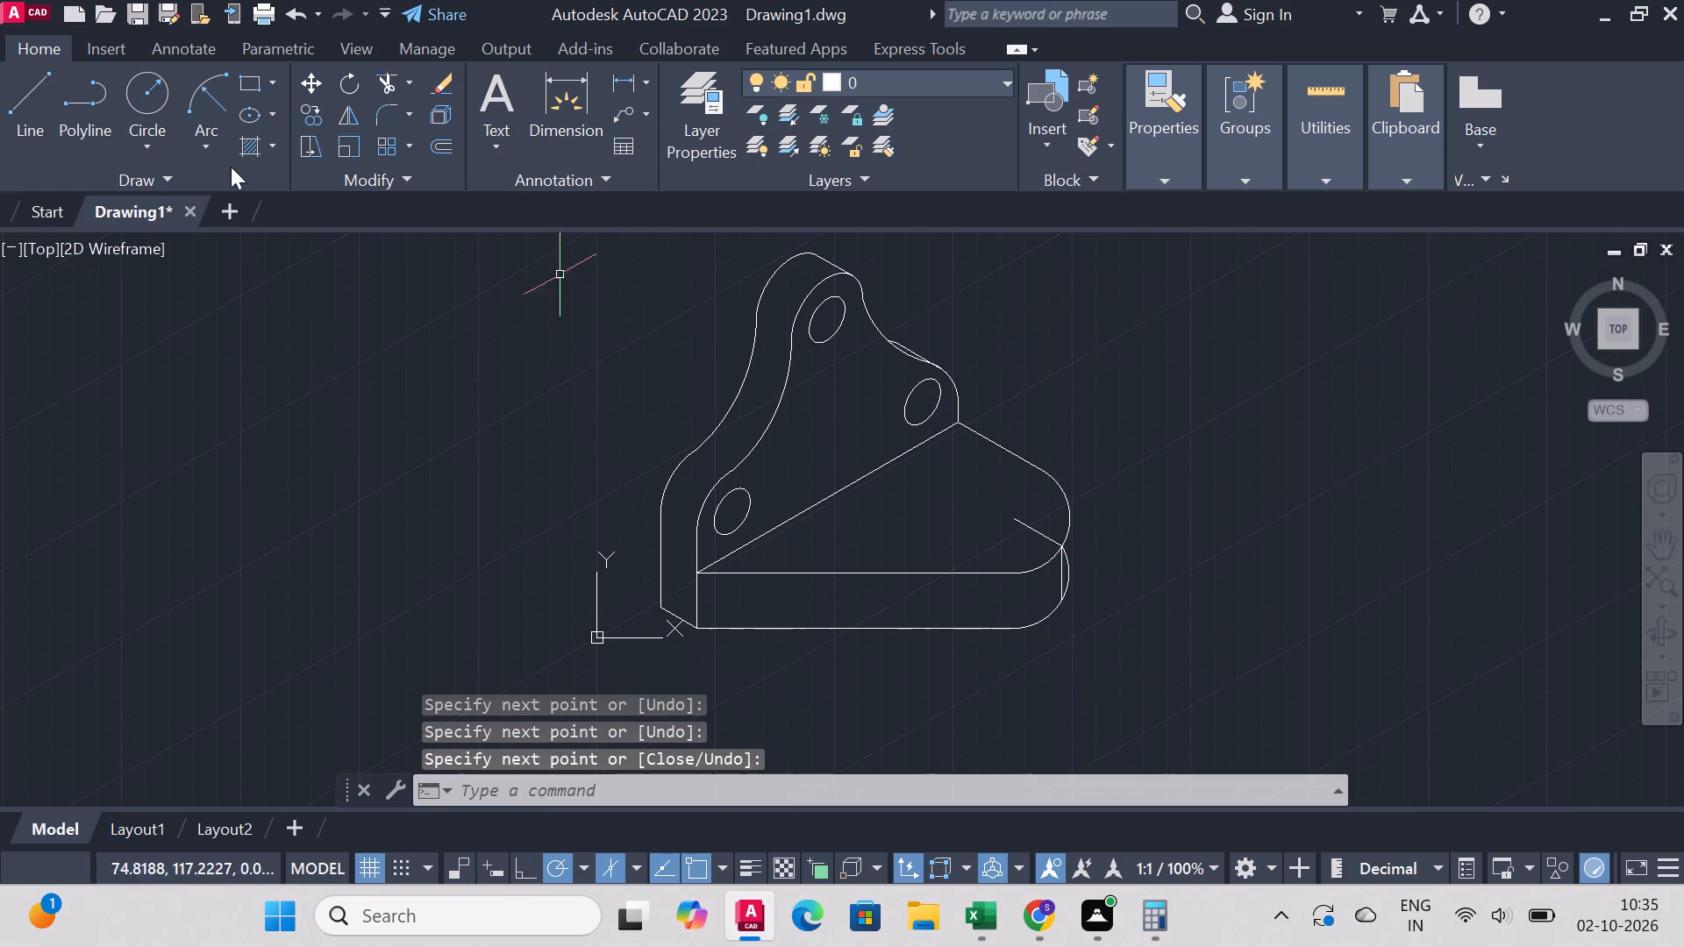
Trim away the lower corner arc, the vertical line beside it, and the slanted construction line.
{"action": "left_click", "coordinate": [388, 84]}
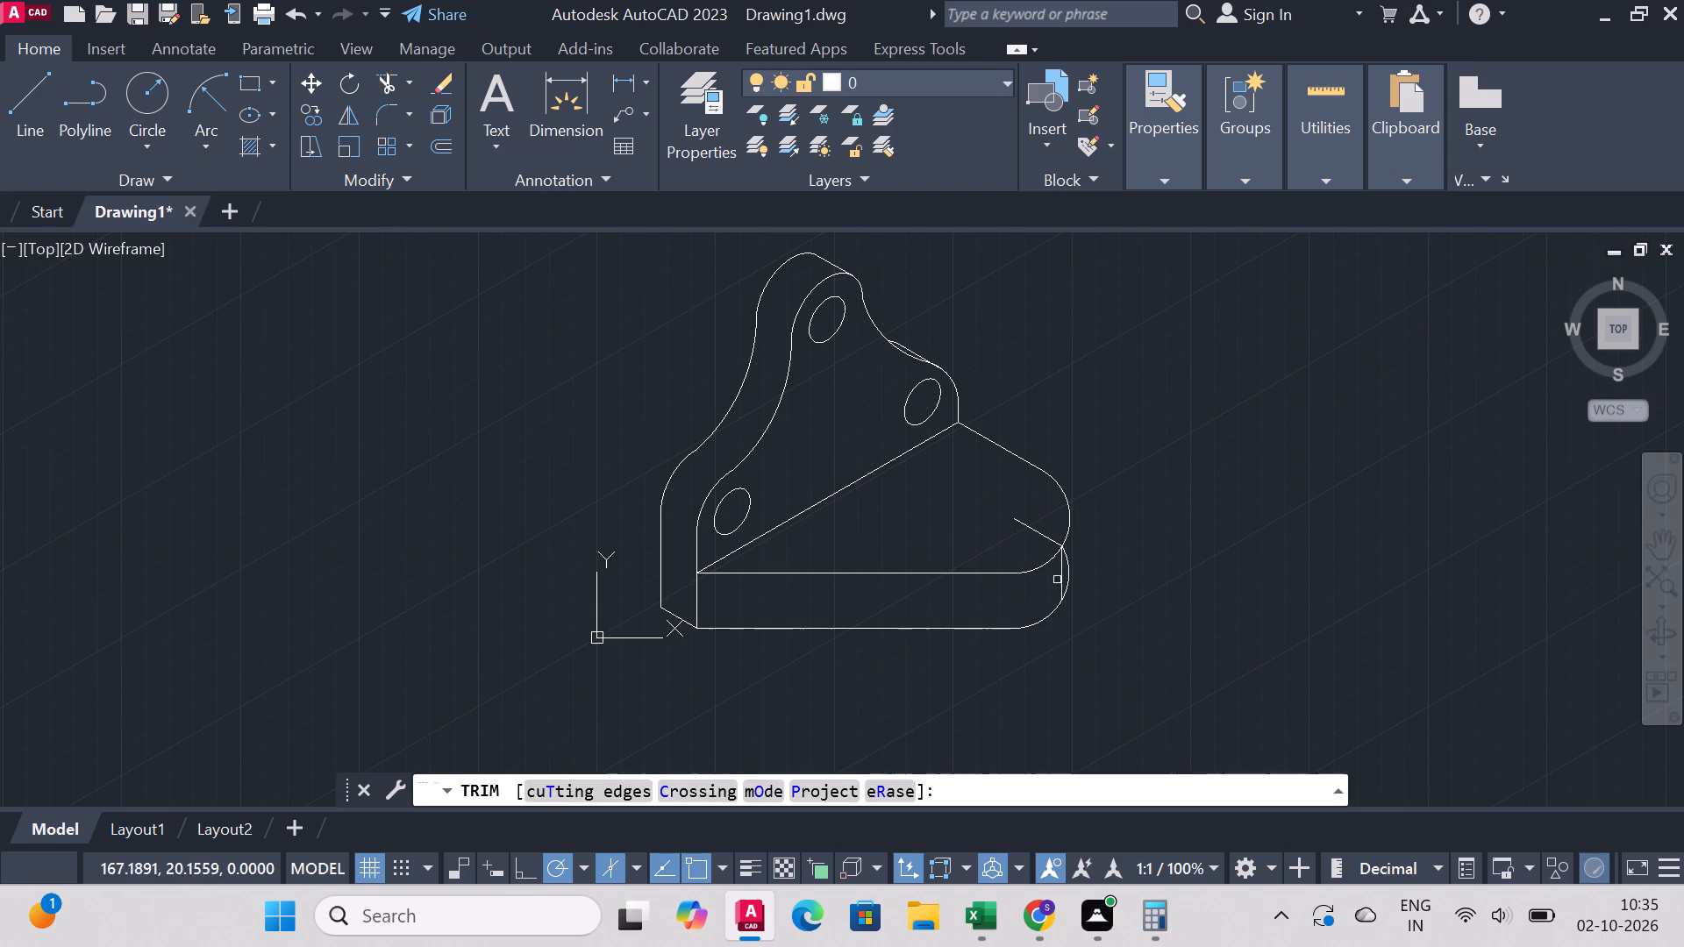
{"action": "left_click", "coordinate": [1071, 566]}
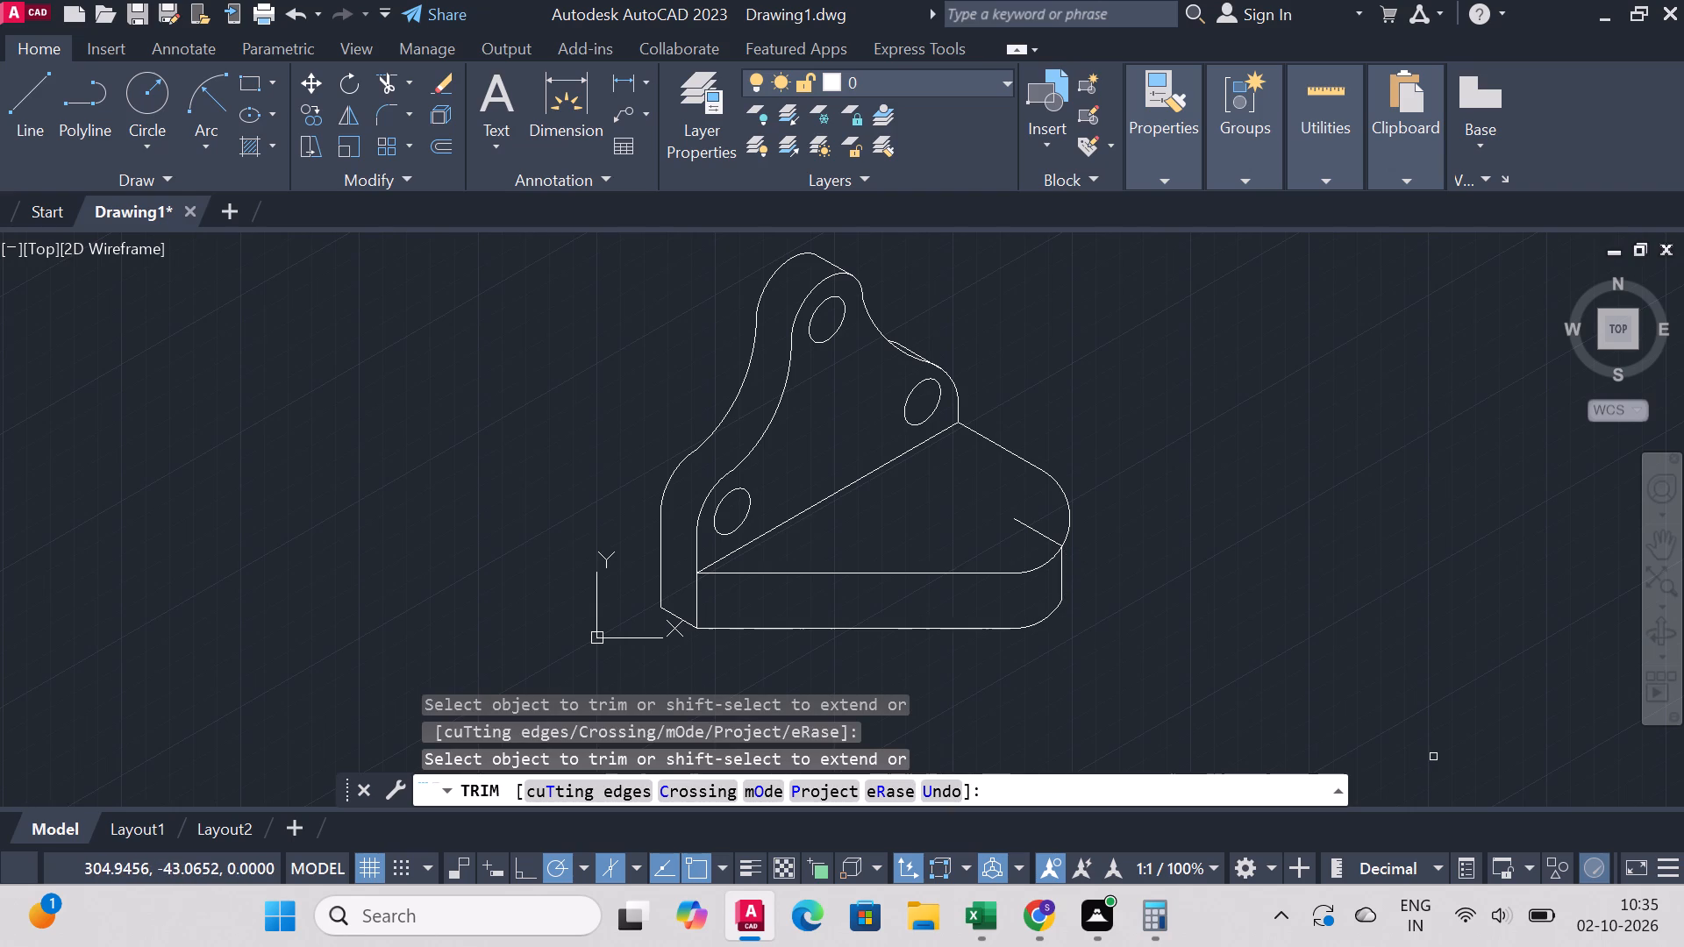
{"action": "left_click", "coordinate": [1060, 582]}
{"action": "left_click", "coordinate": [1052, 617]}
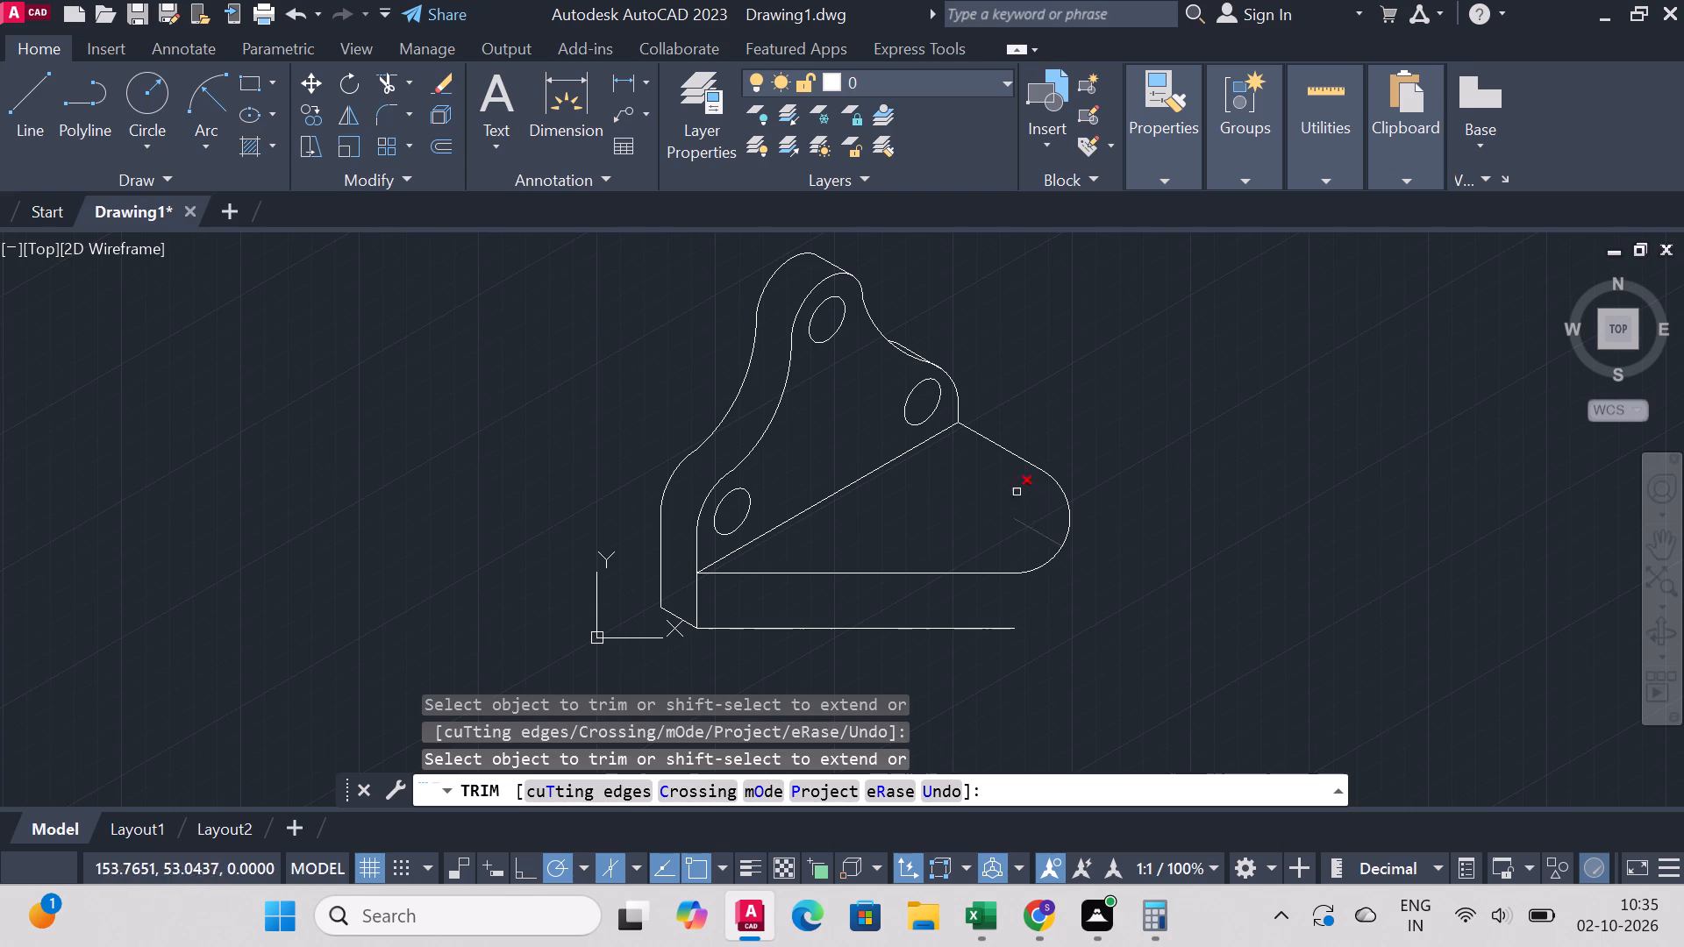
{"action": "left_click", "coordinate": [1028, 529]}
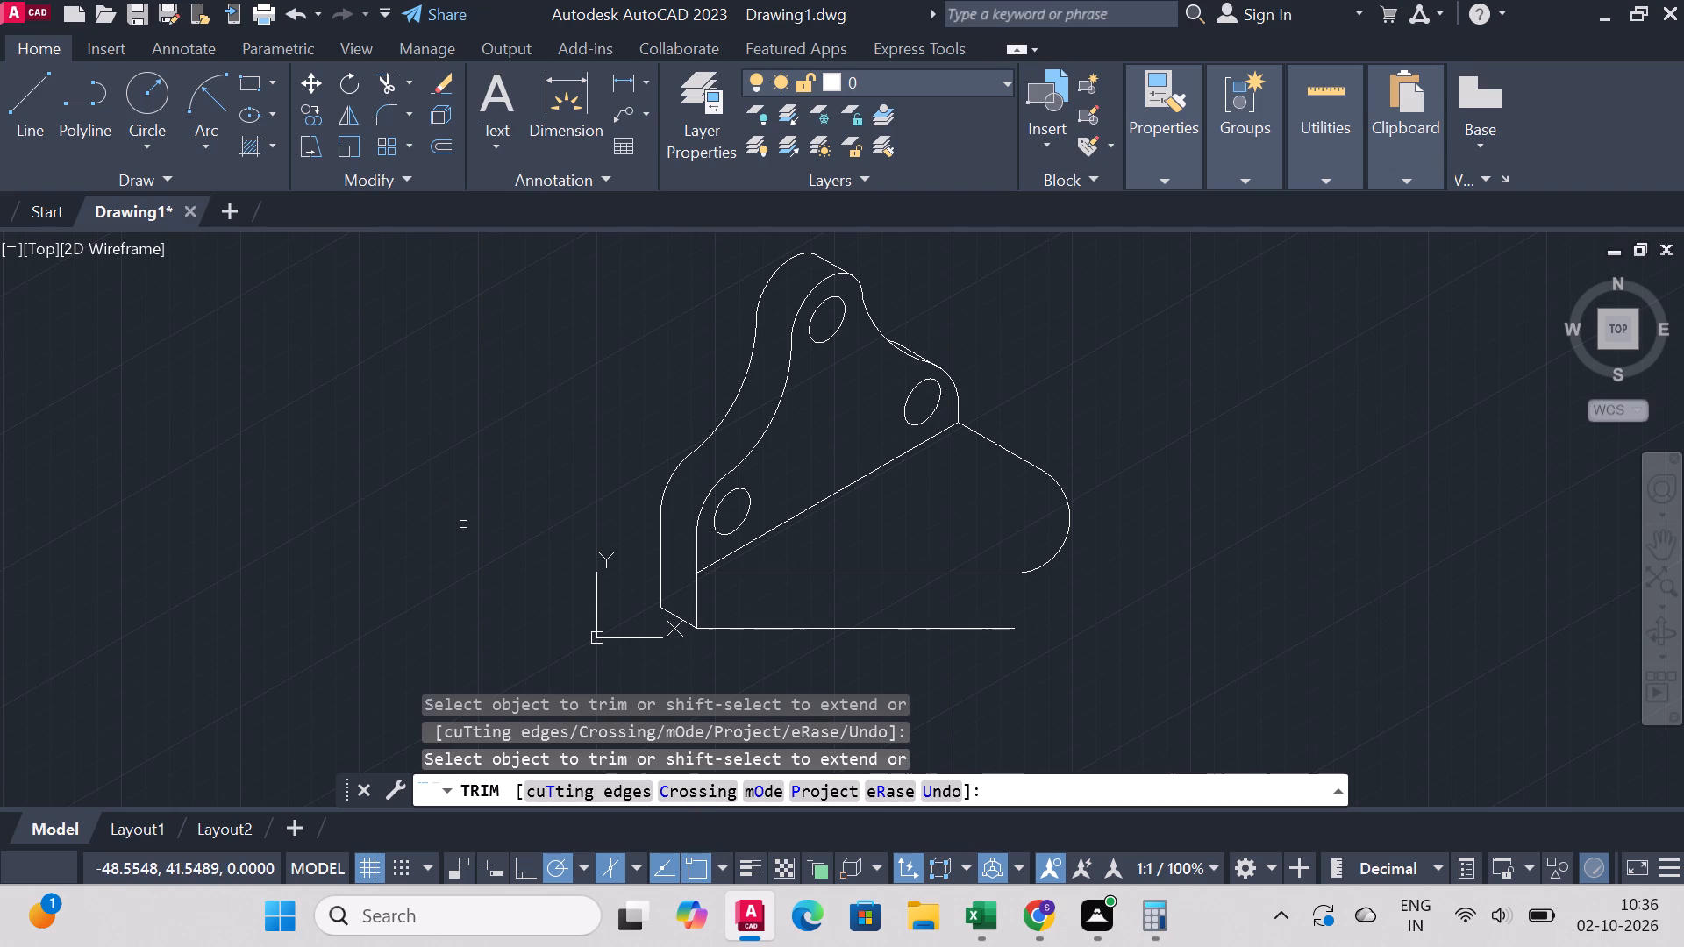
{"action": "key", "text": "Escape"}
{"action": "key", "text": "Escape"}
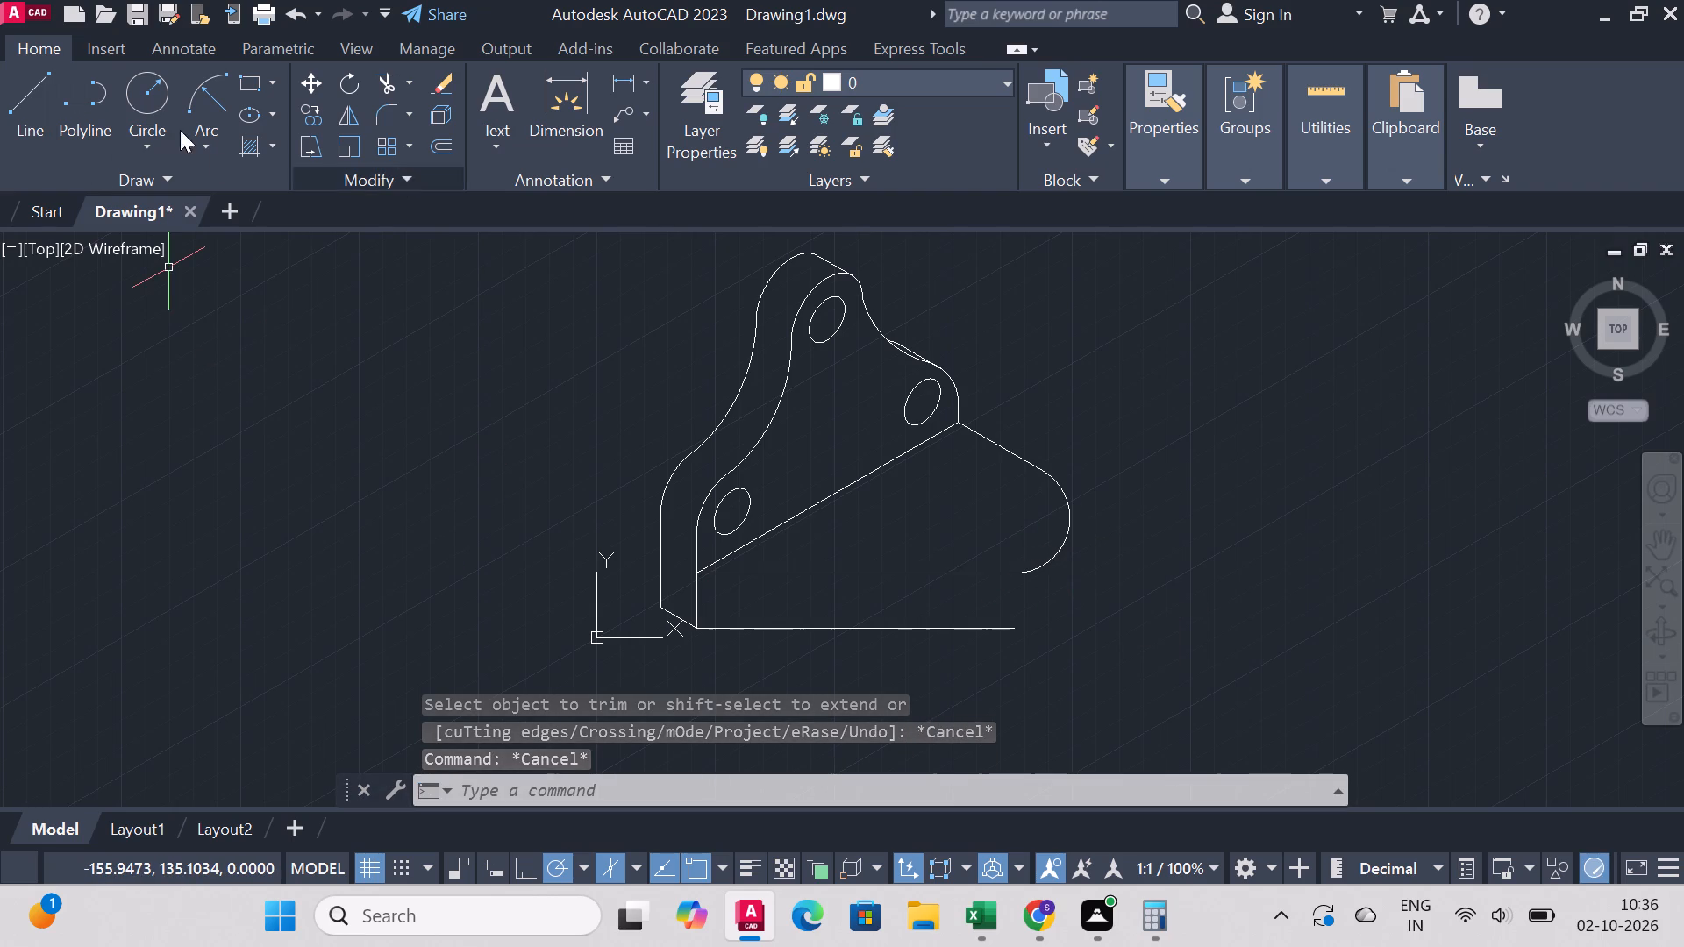
Copy the base's upper fillet arc 20 straight down from its centre to the end of the lower base line.
{"action": "left_click", "coordinate": [311, 115]}
{"action": "left_click", "coordinate": [1061, 543]}
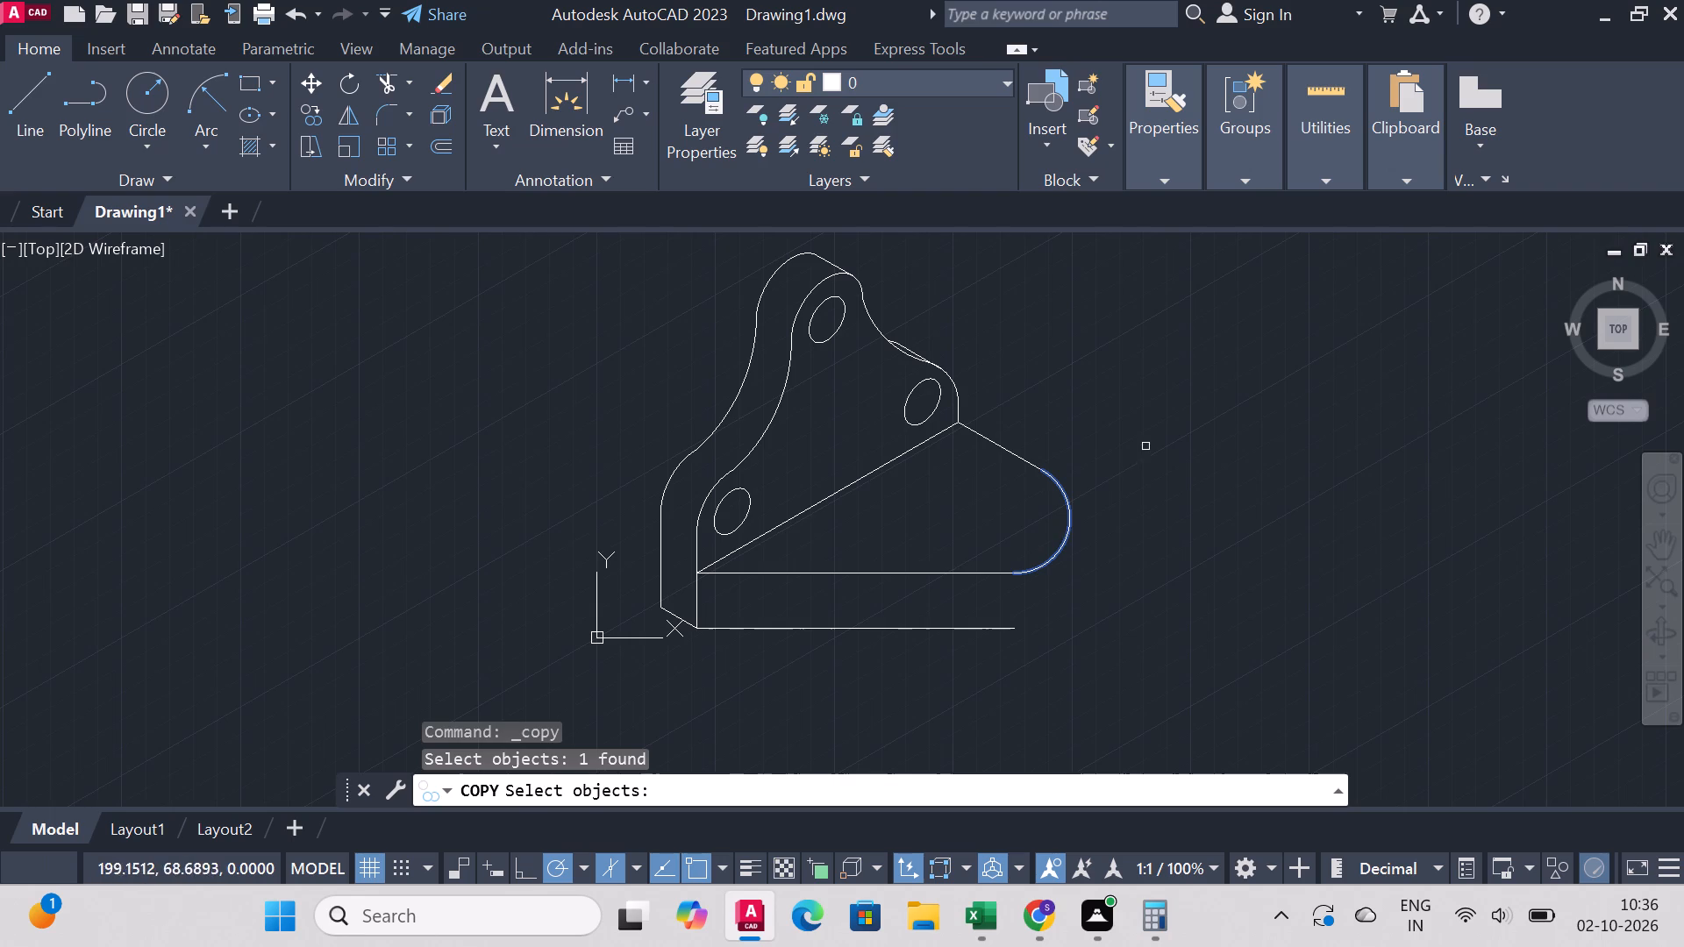
{"action": "right_click", "coordinate": [1150, 436]}
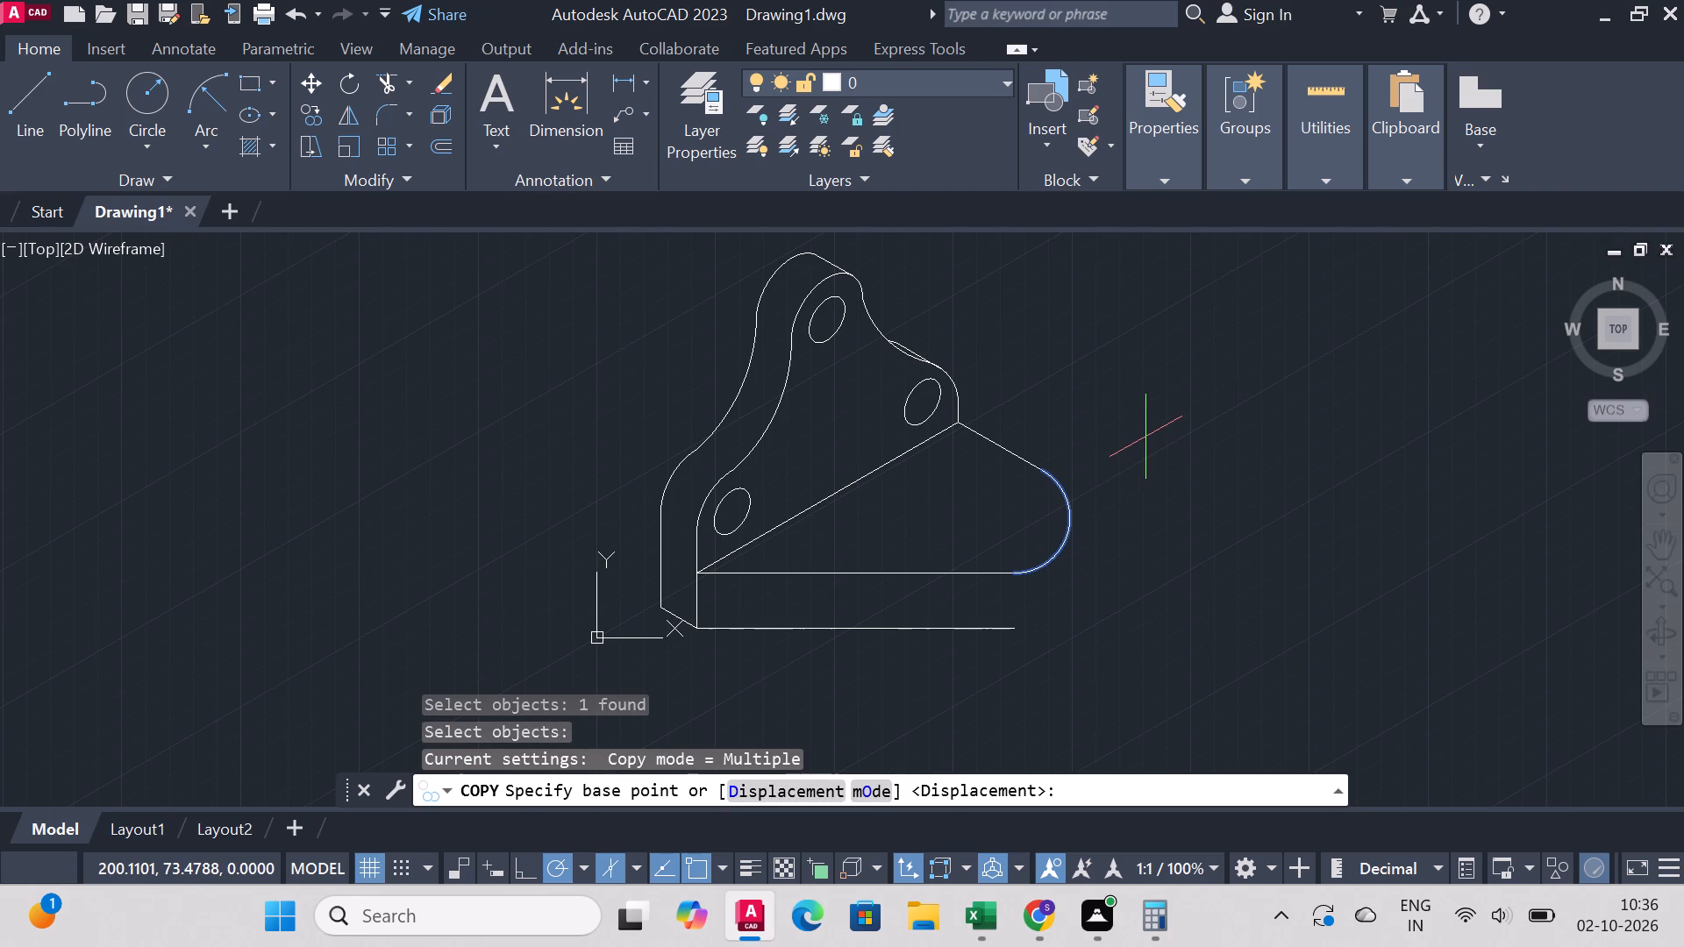
{"action": "left_click", "coordinate": [1022, 523]}
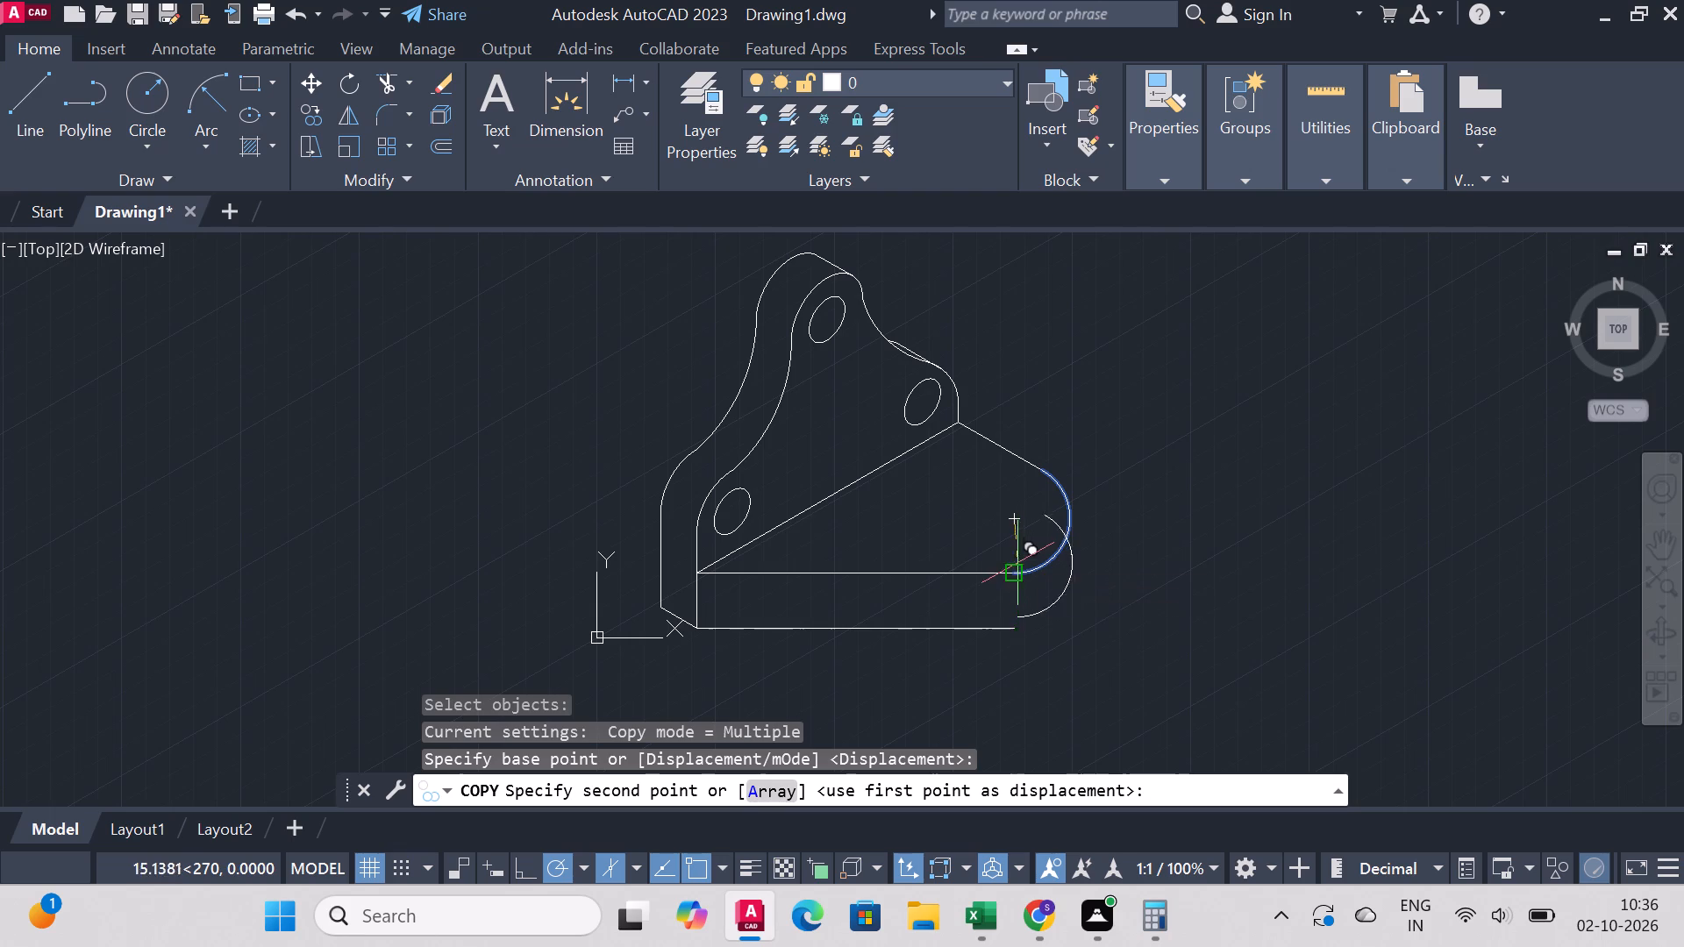
{"action": "left_click", "coordinate": [1017, 577]}
{"action": "right_click", "coordinate": [1017, 577]}
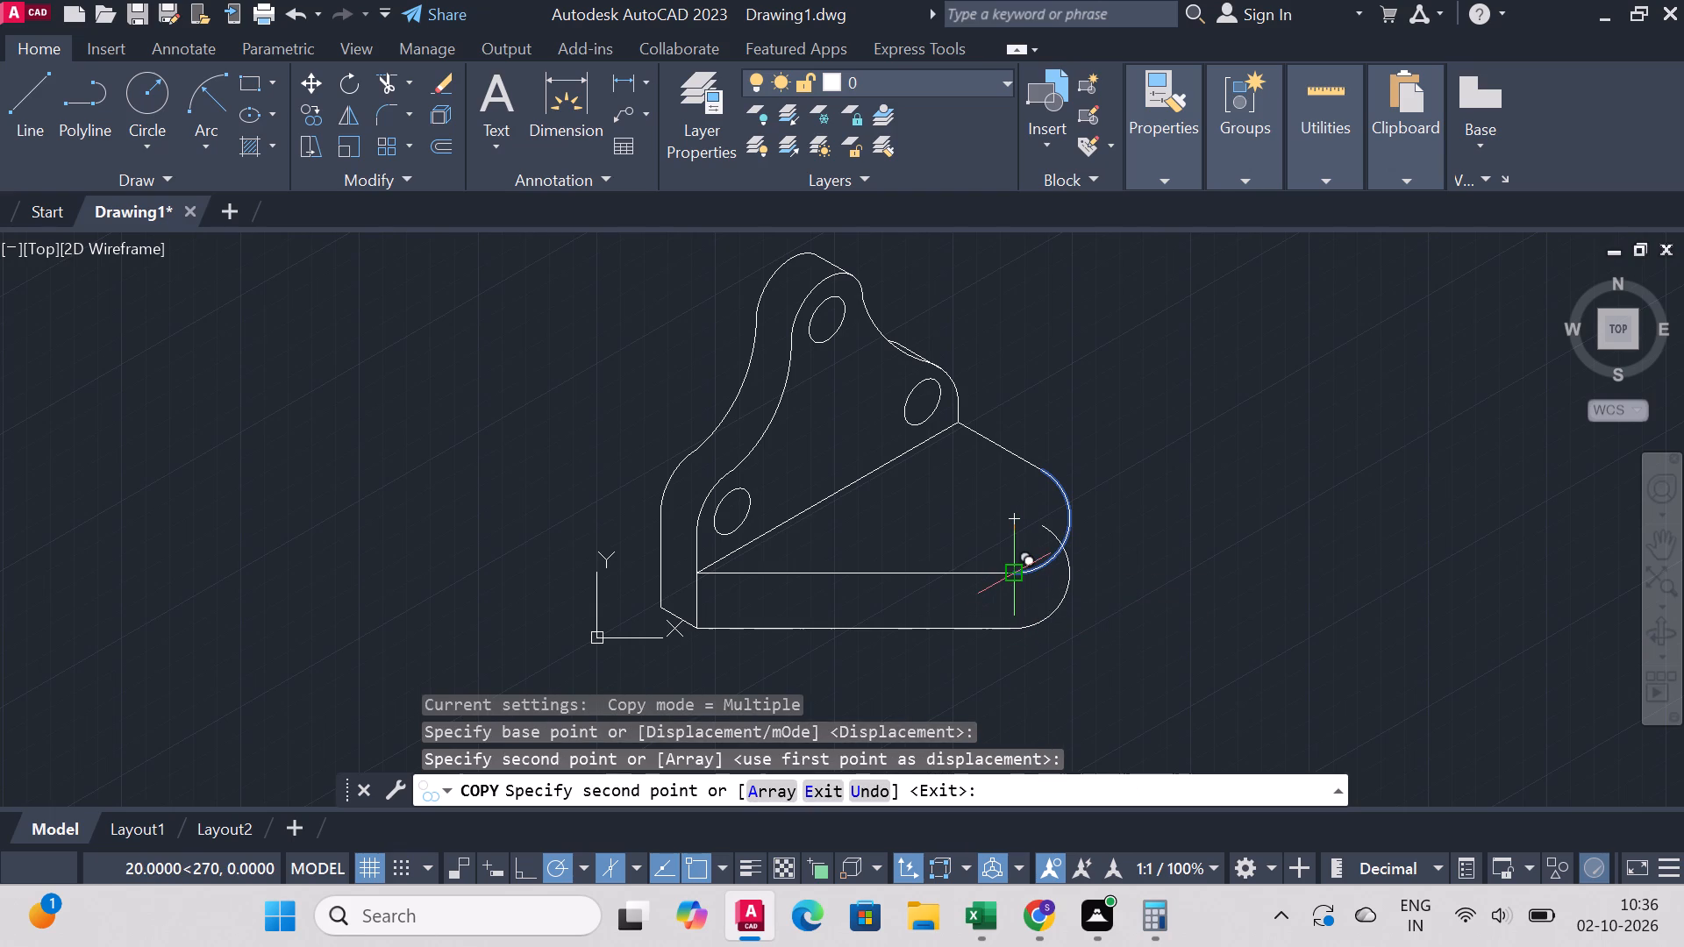
{"action": "left_click", "coordinate": [1107, 212]}
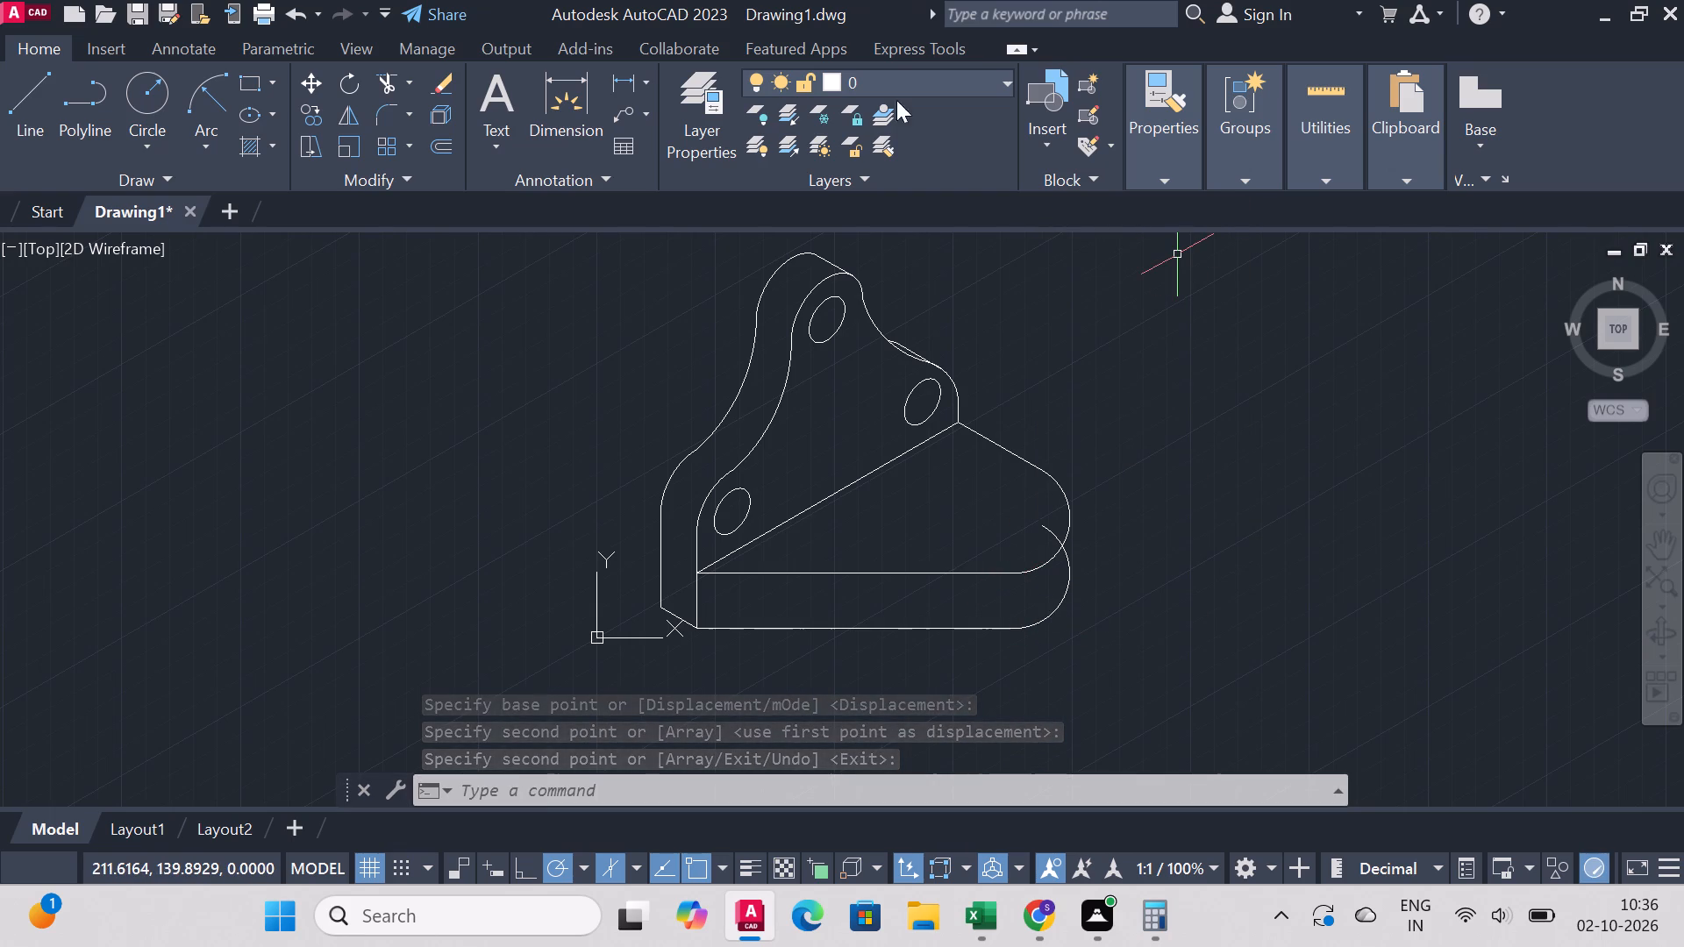
Trim the part of the copied arc that lies inside the base's top face.
{"action": "left_click", "coordinate": [387, 81]}
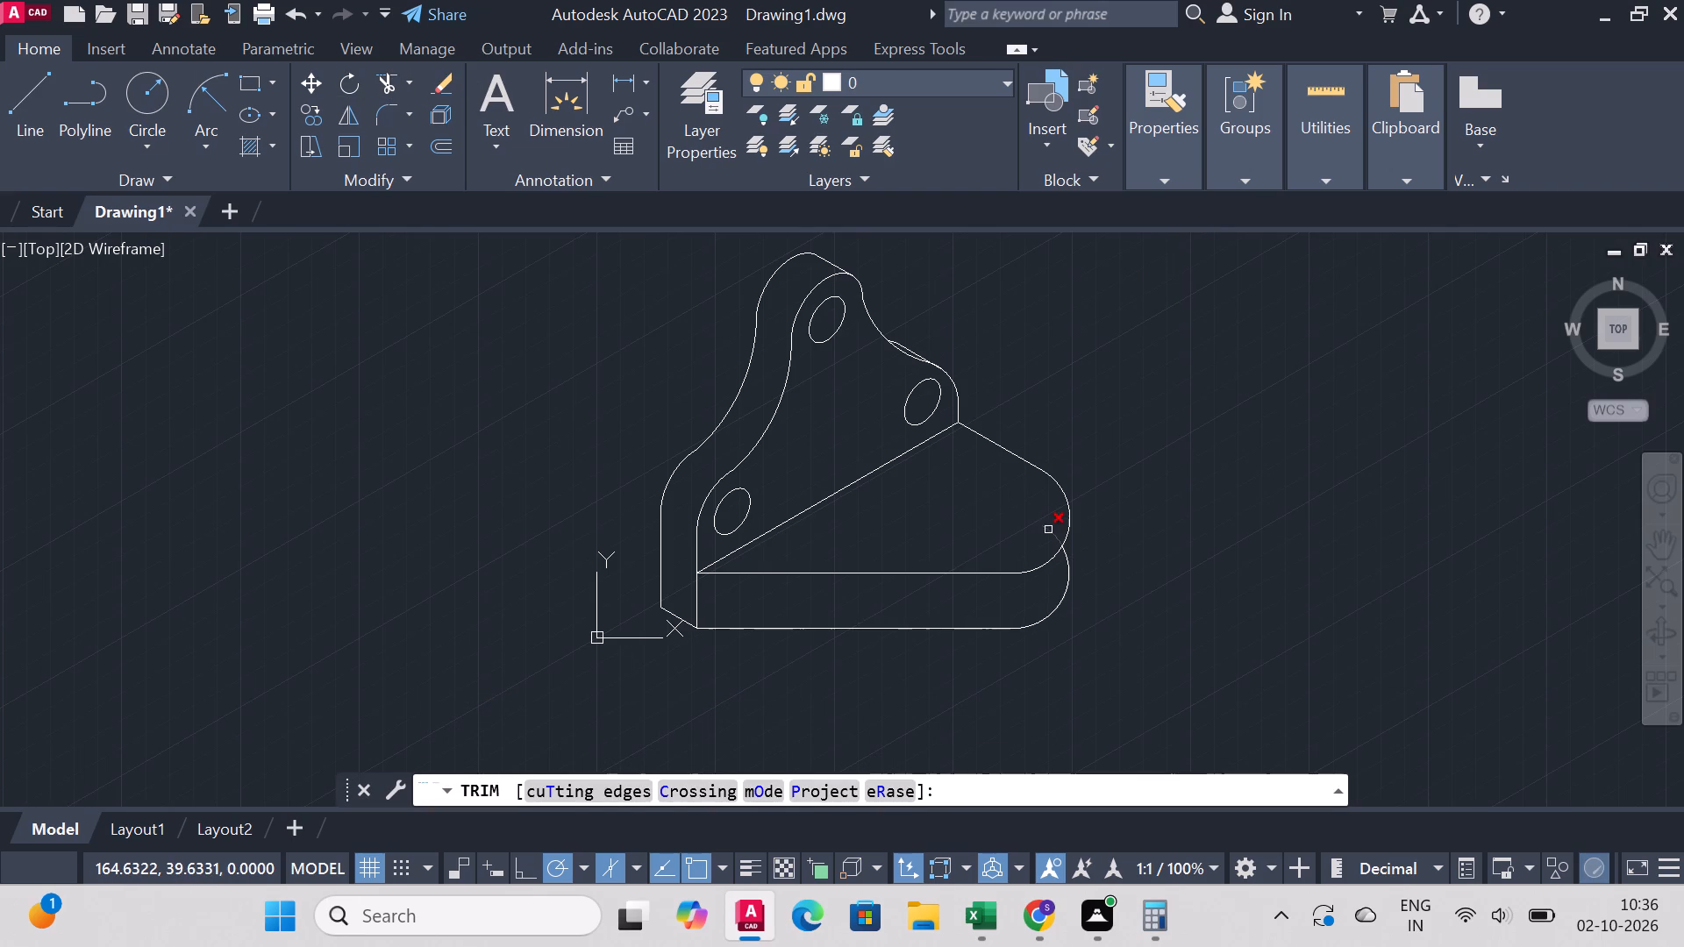
{"action": "left_click", "coordinate": [1048, 530]}
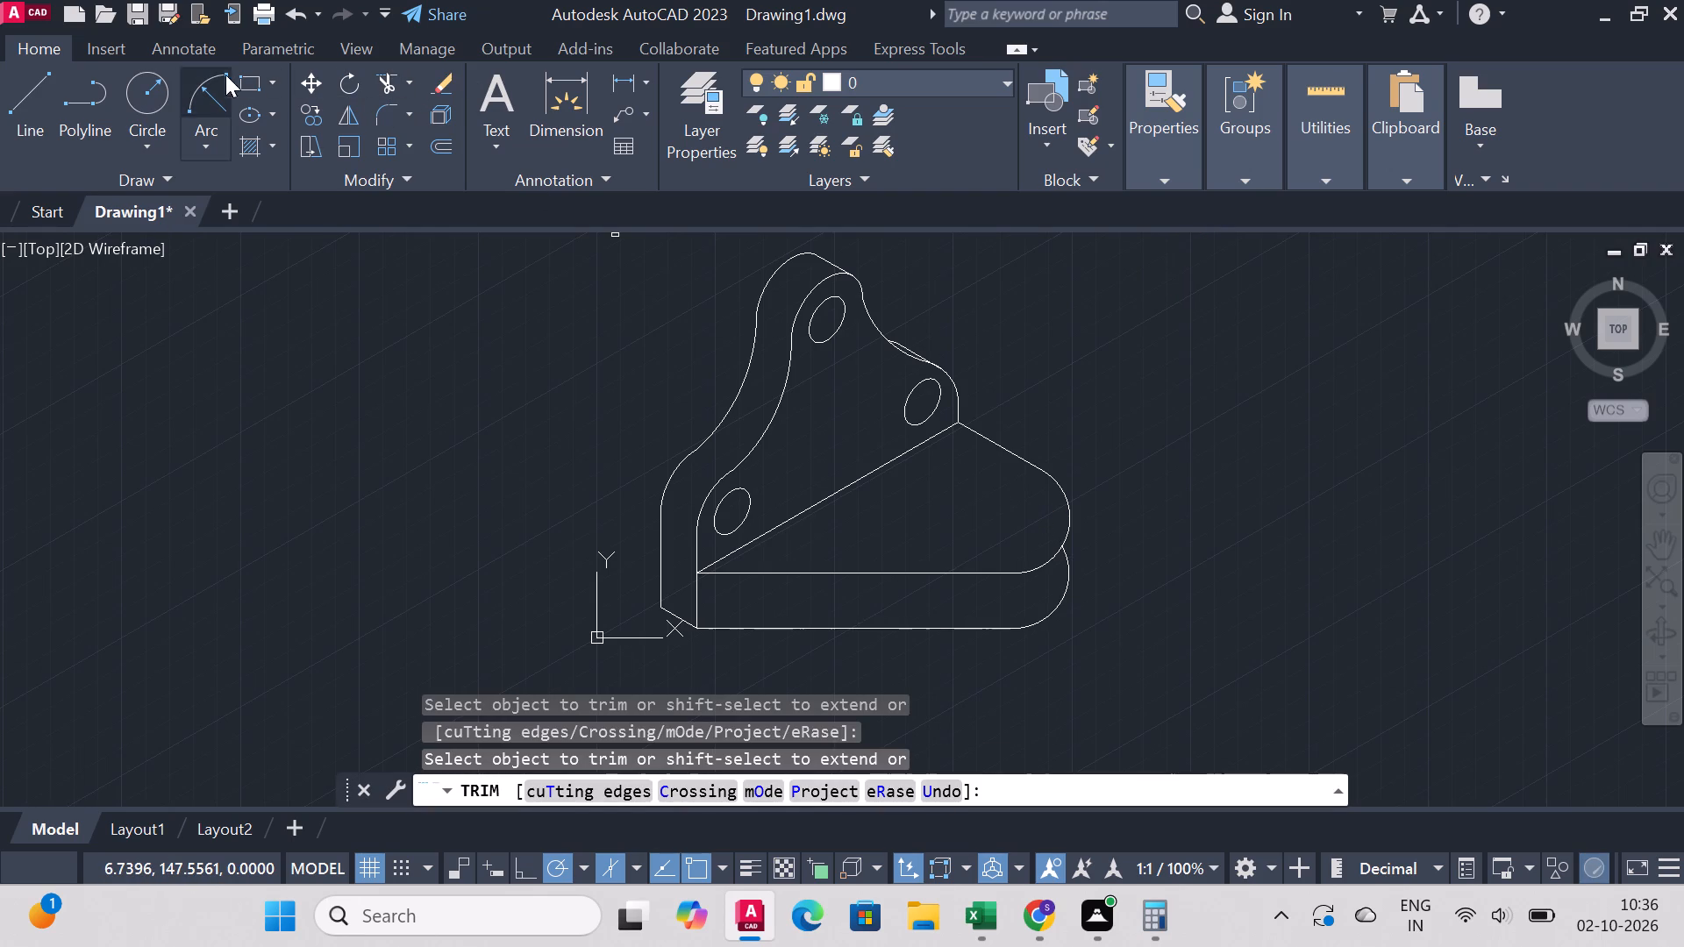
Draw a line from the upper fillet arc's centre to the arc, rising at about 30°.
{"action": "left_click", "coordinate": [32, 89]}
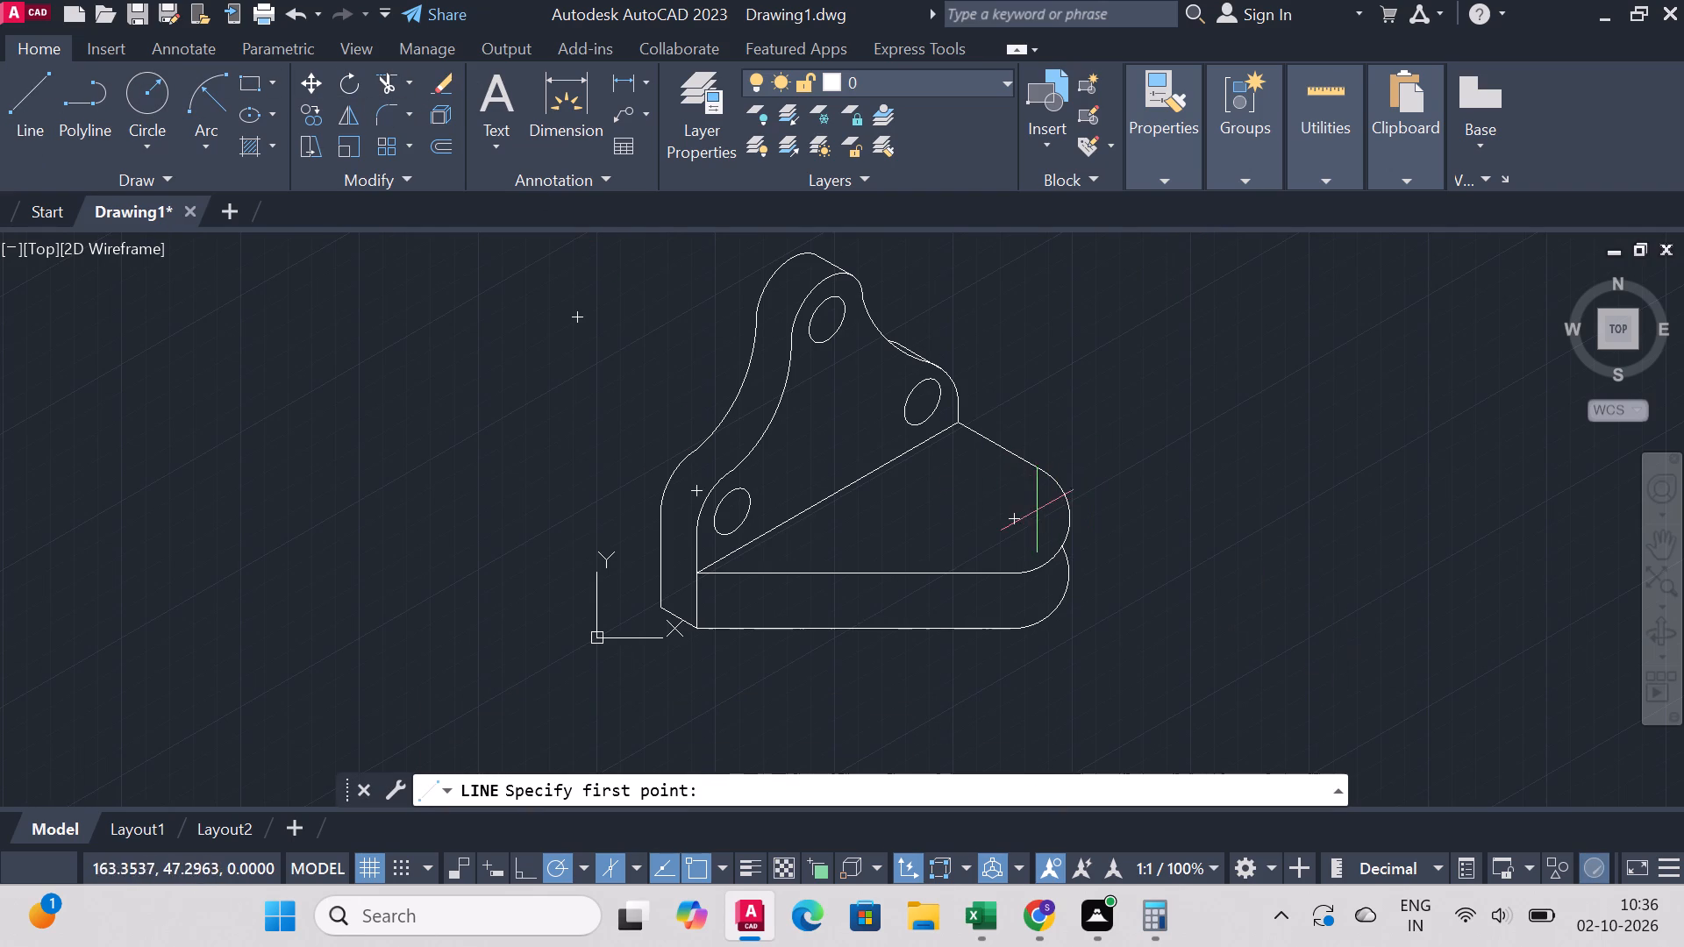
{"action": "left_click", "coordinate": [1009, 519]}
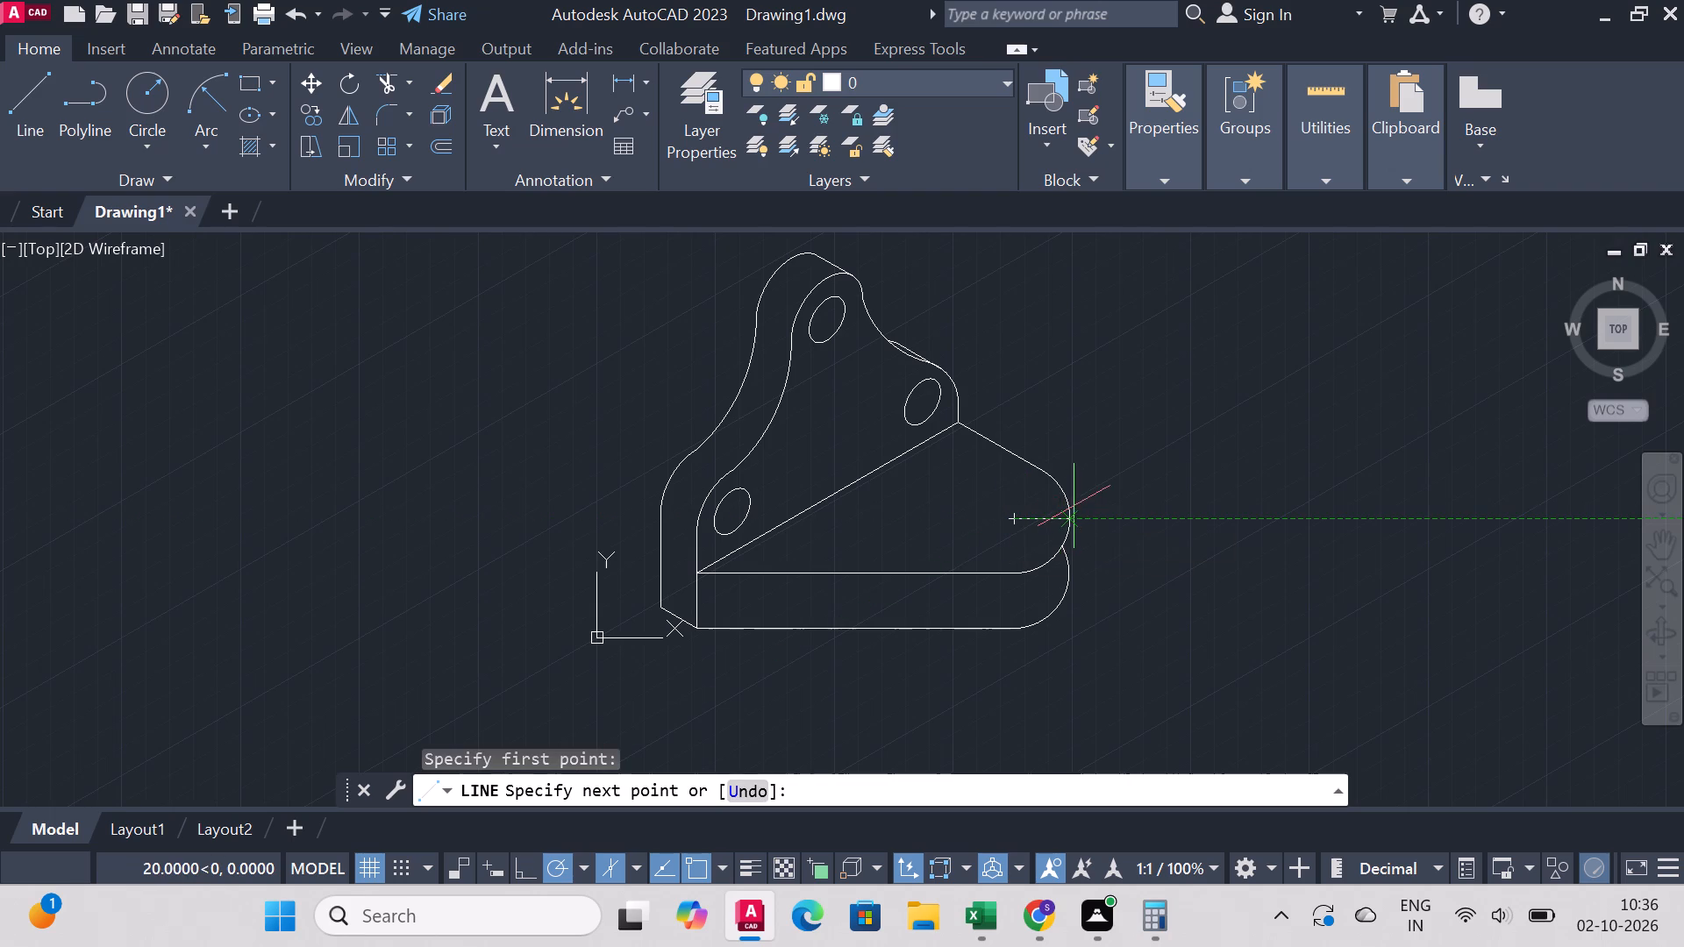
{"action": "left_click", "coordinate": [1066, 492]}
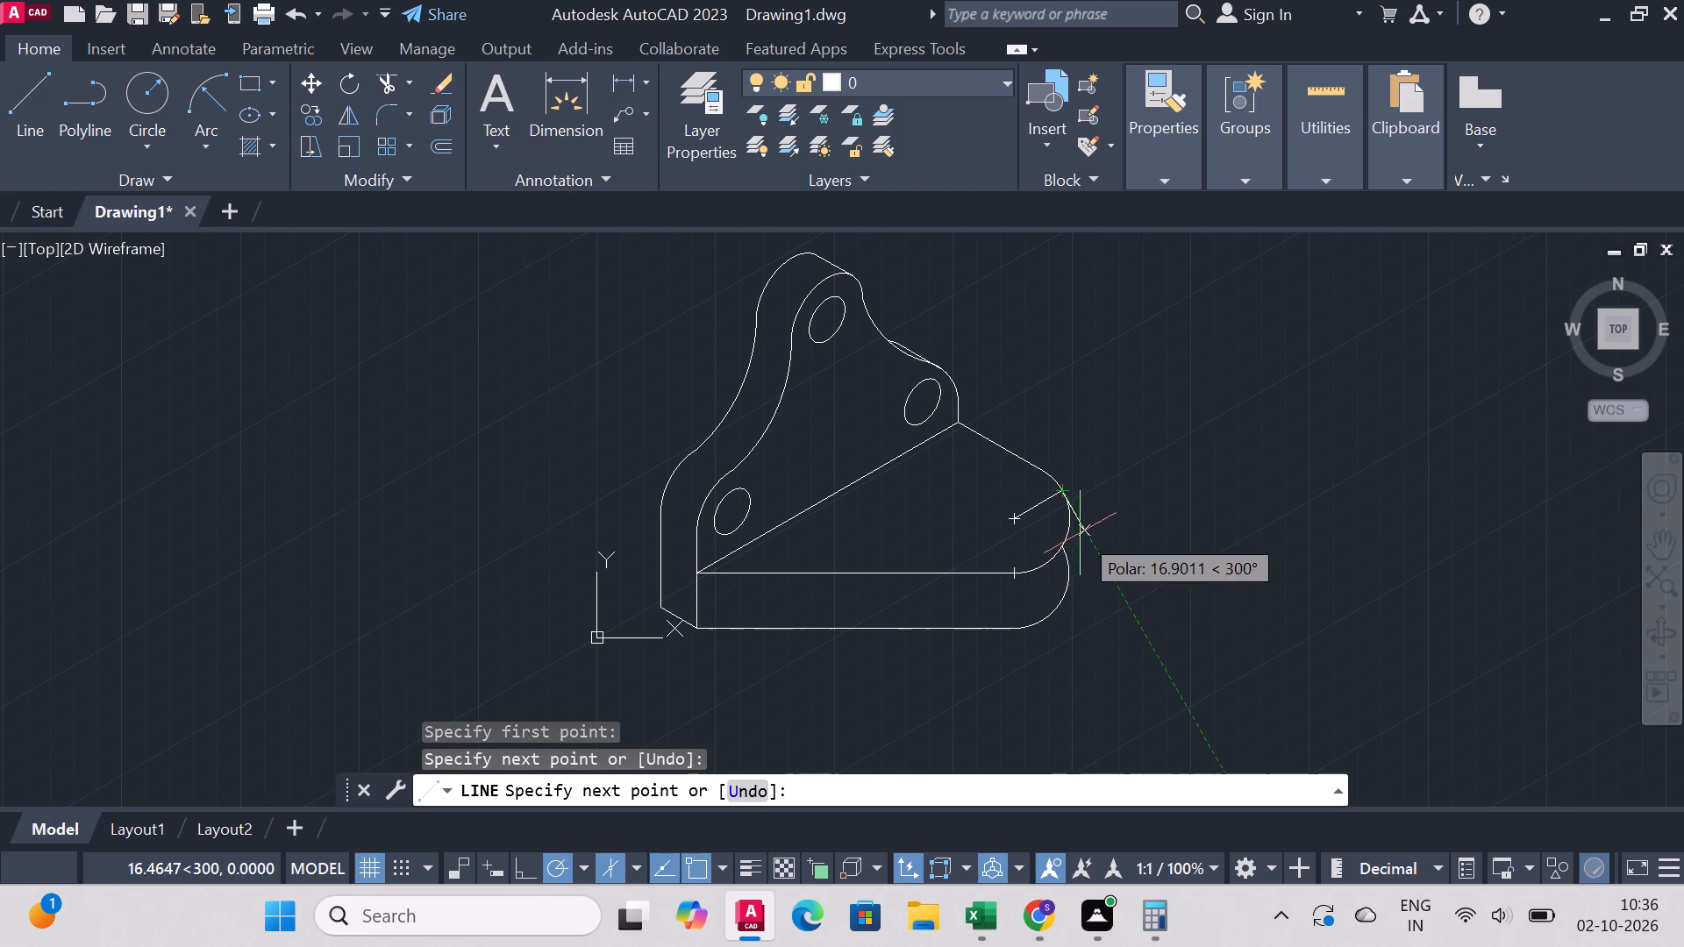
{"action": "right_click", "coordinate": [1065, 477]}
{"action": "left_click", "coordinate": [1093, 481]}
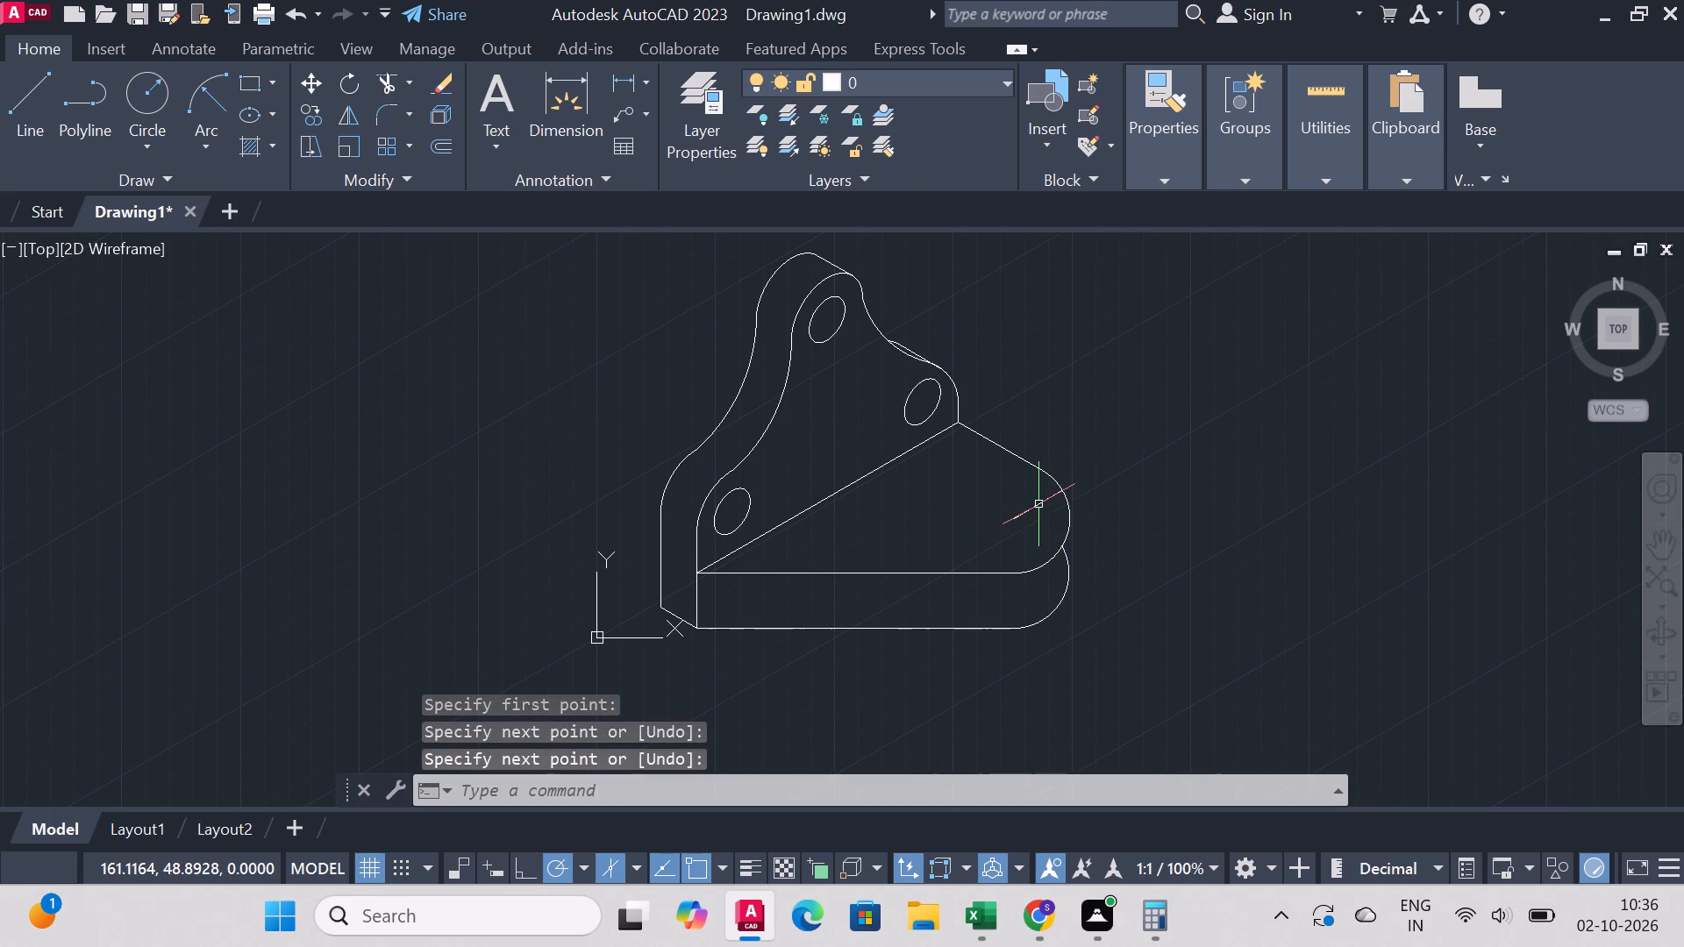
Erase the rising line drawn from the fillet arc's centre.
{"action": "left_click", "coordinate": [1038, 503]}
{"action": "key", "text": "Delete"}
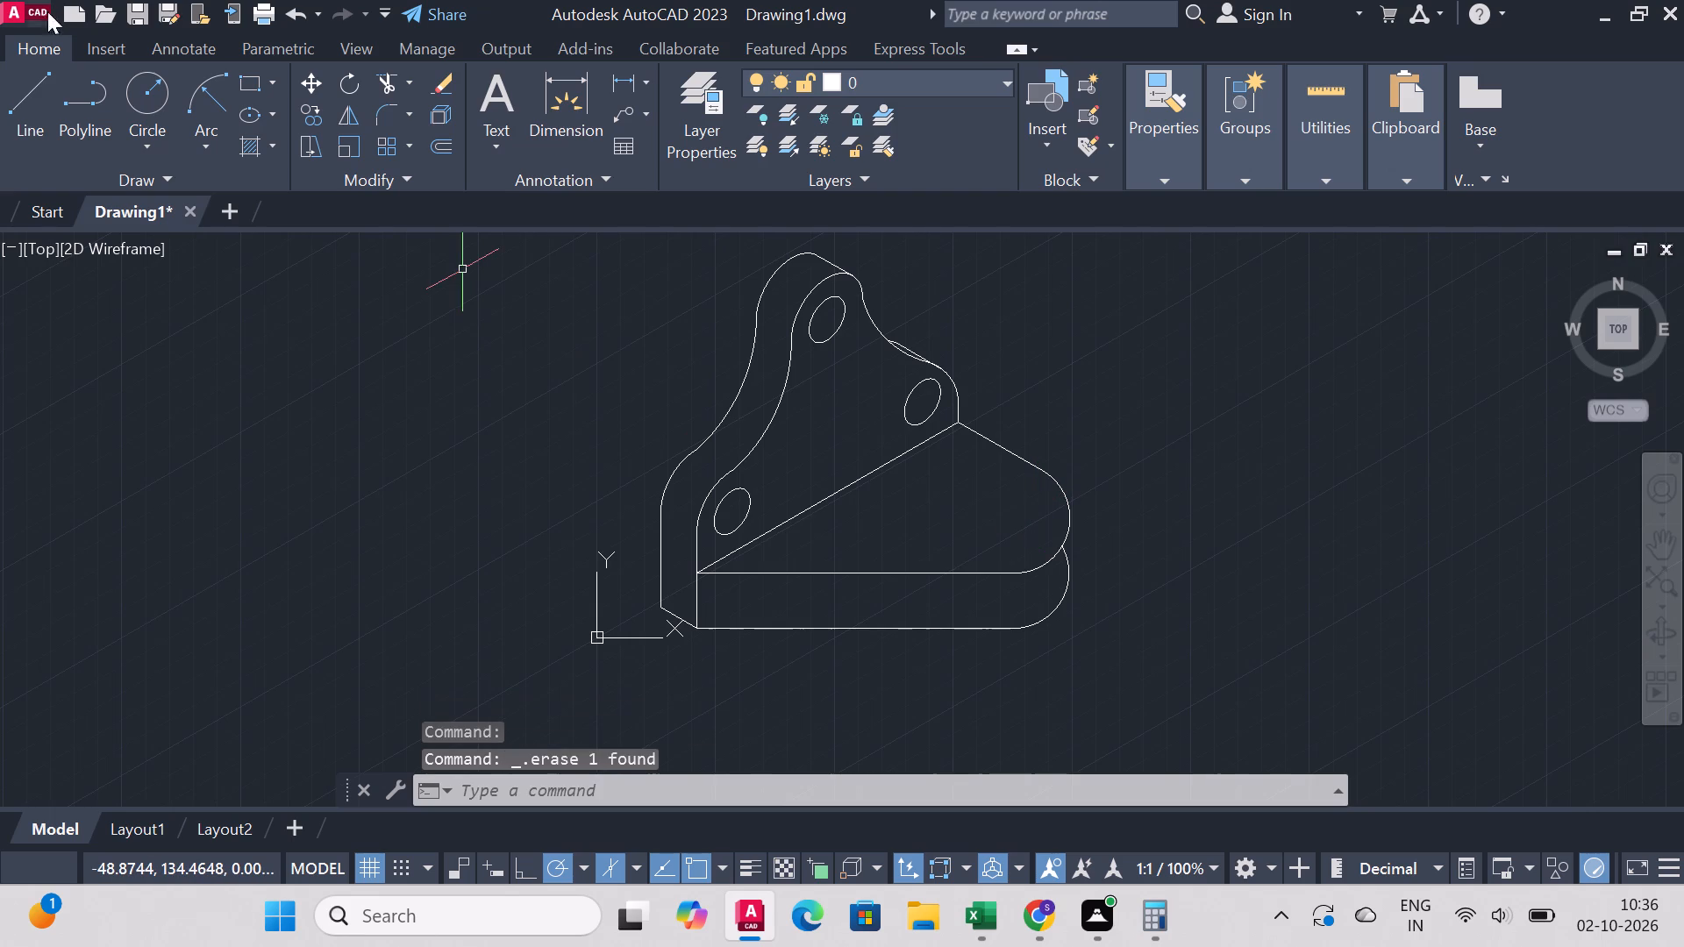
Draw a line from the upper fillet arc's centre 20 horizontally to the arc, continuing 20 straight down to the lower arc.
{"action": "left_click", "coordinate": [2, 108]}
{"action": "left_click", "coordinate": [14, 98]}
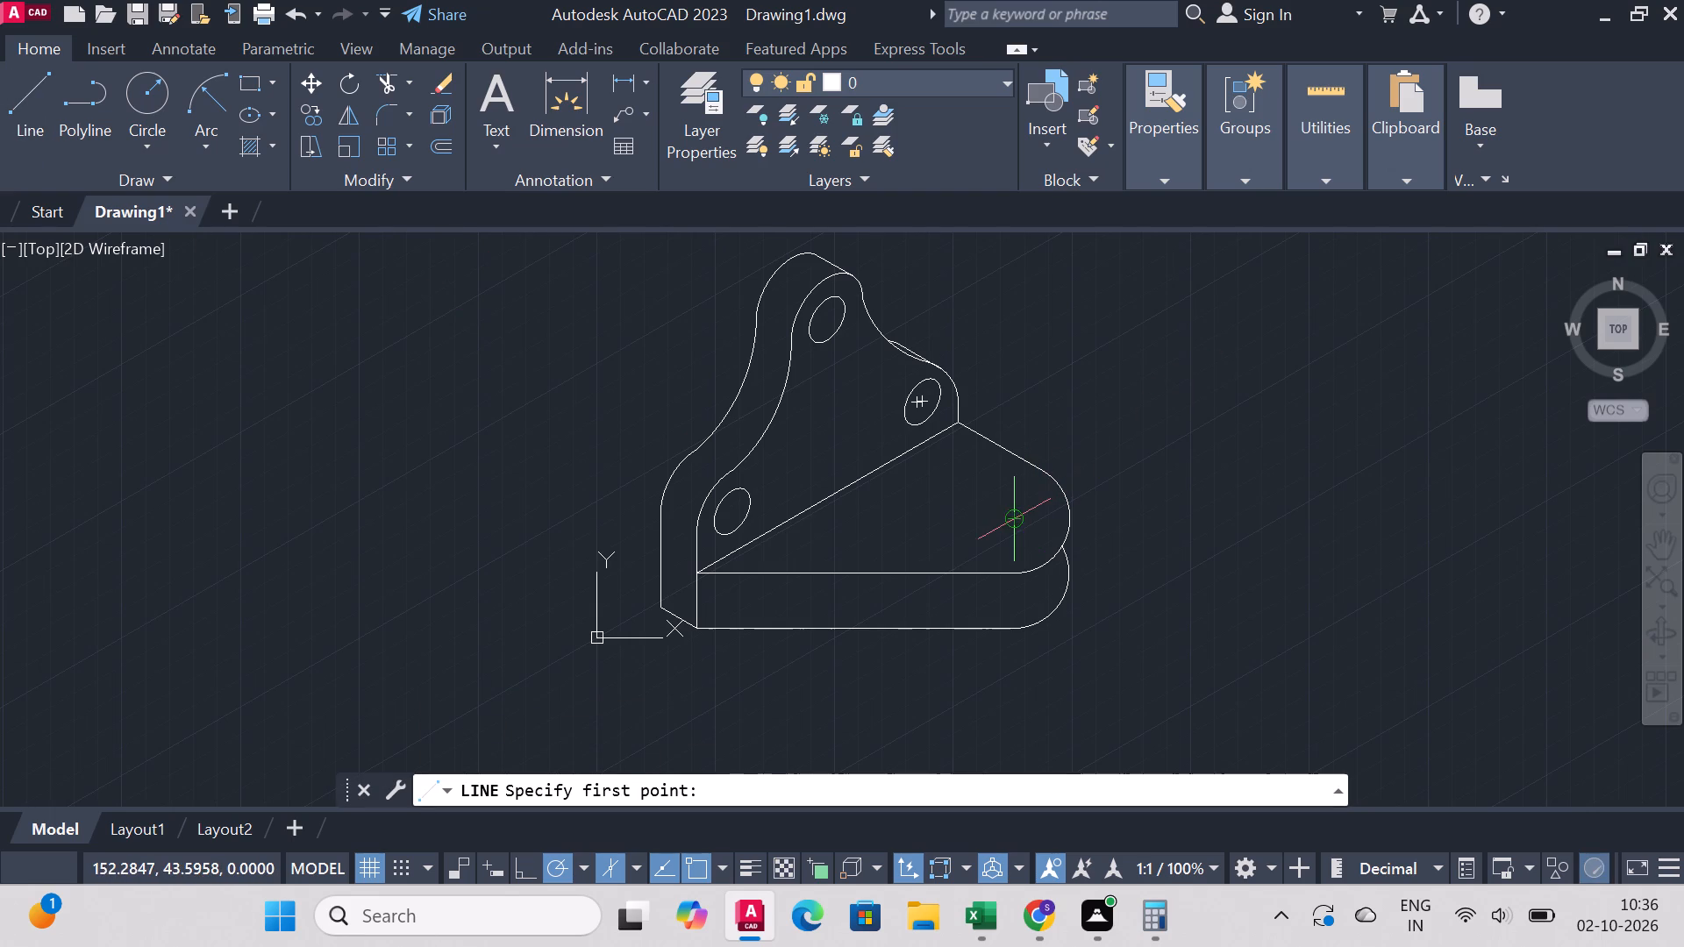
{"action": "left_click", "coordinate": [1017, 521]}
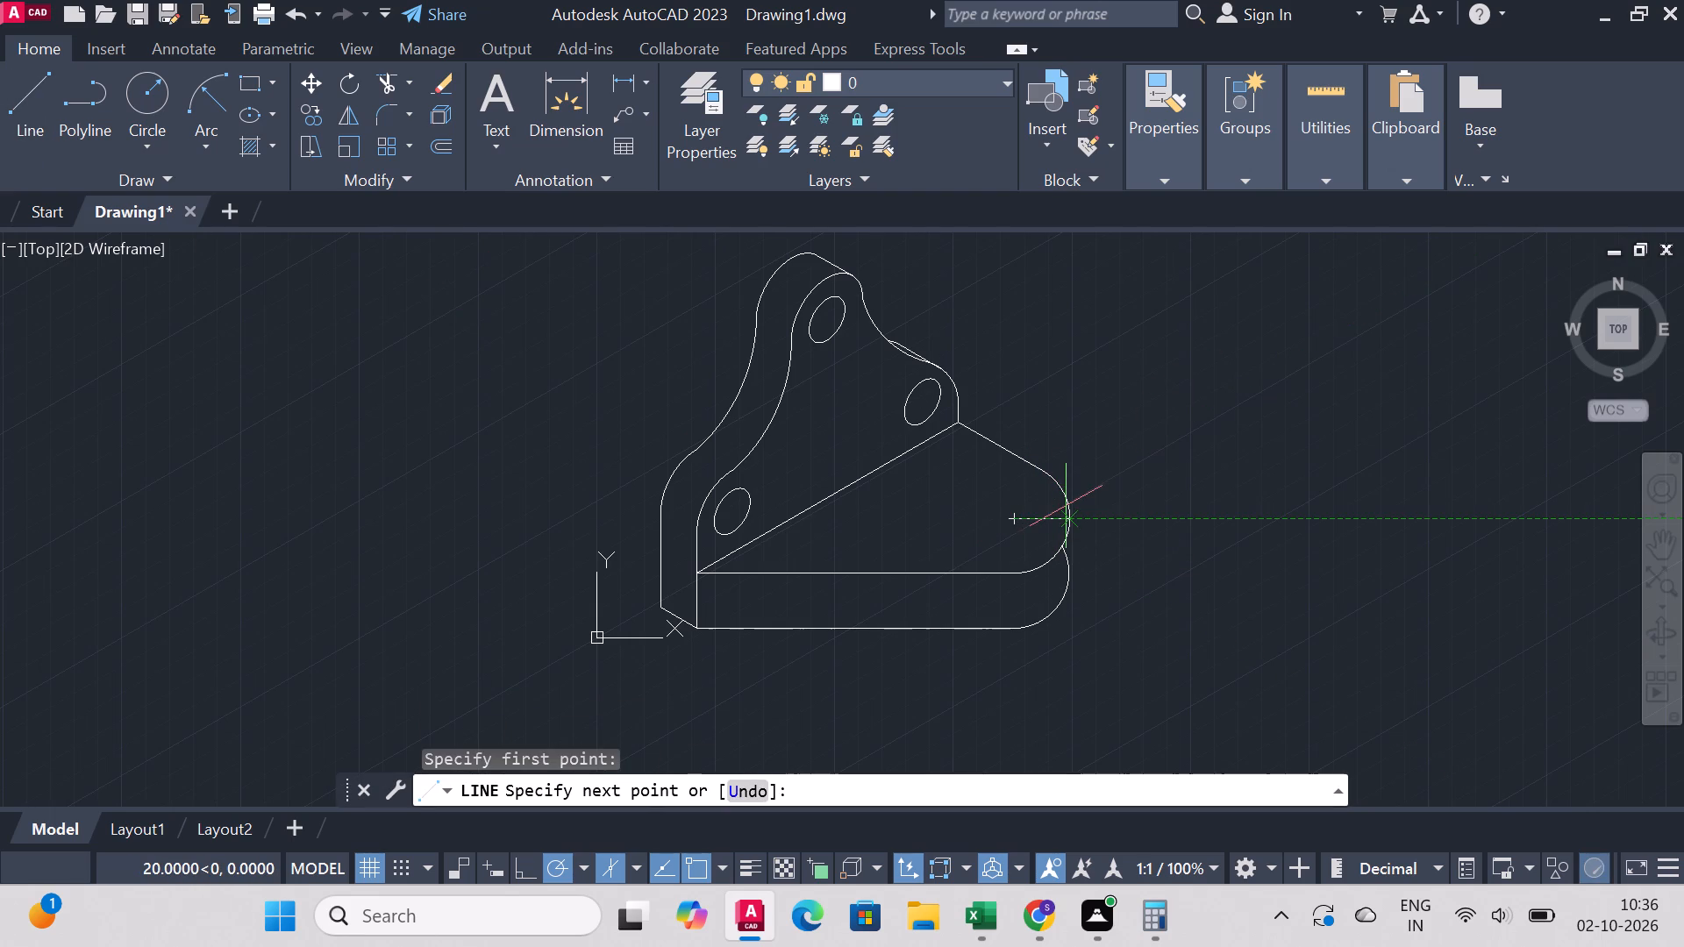
{"action": "left_click", "coordinate": [1066, 506]}
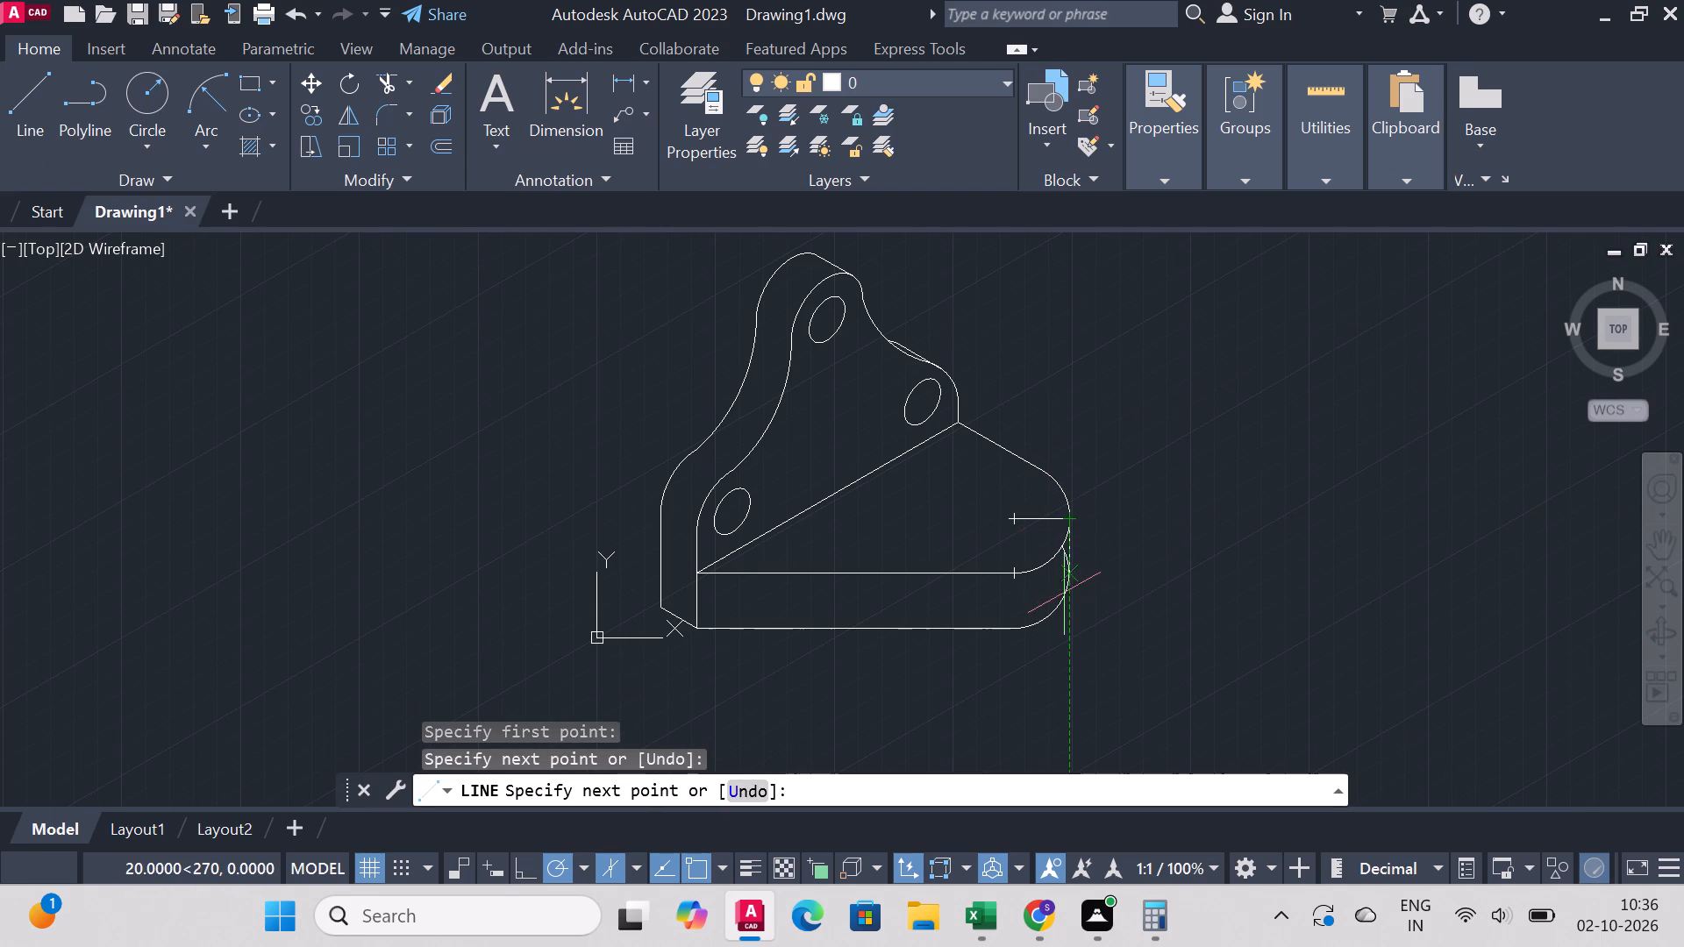
{"action": "left_click", "coordinate": [1067, 582]}
{"action": "right_click", "coordinate": [1067, 582]}
{"action": "left_click", "coordinate": [1177, 242]}
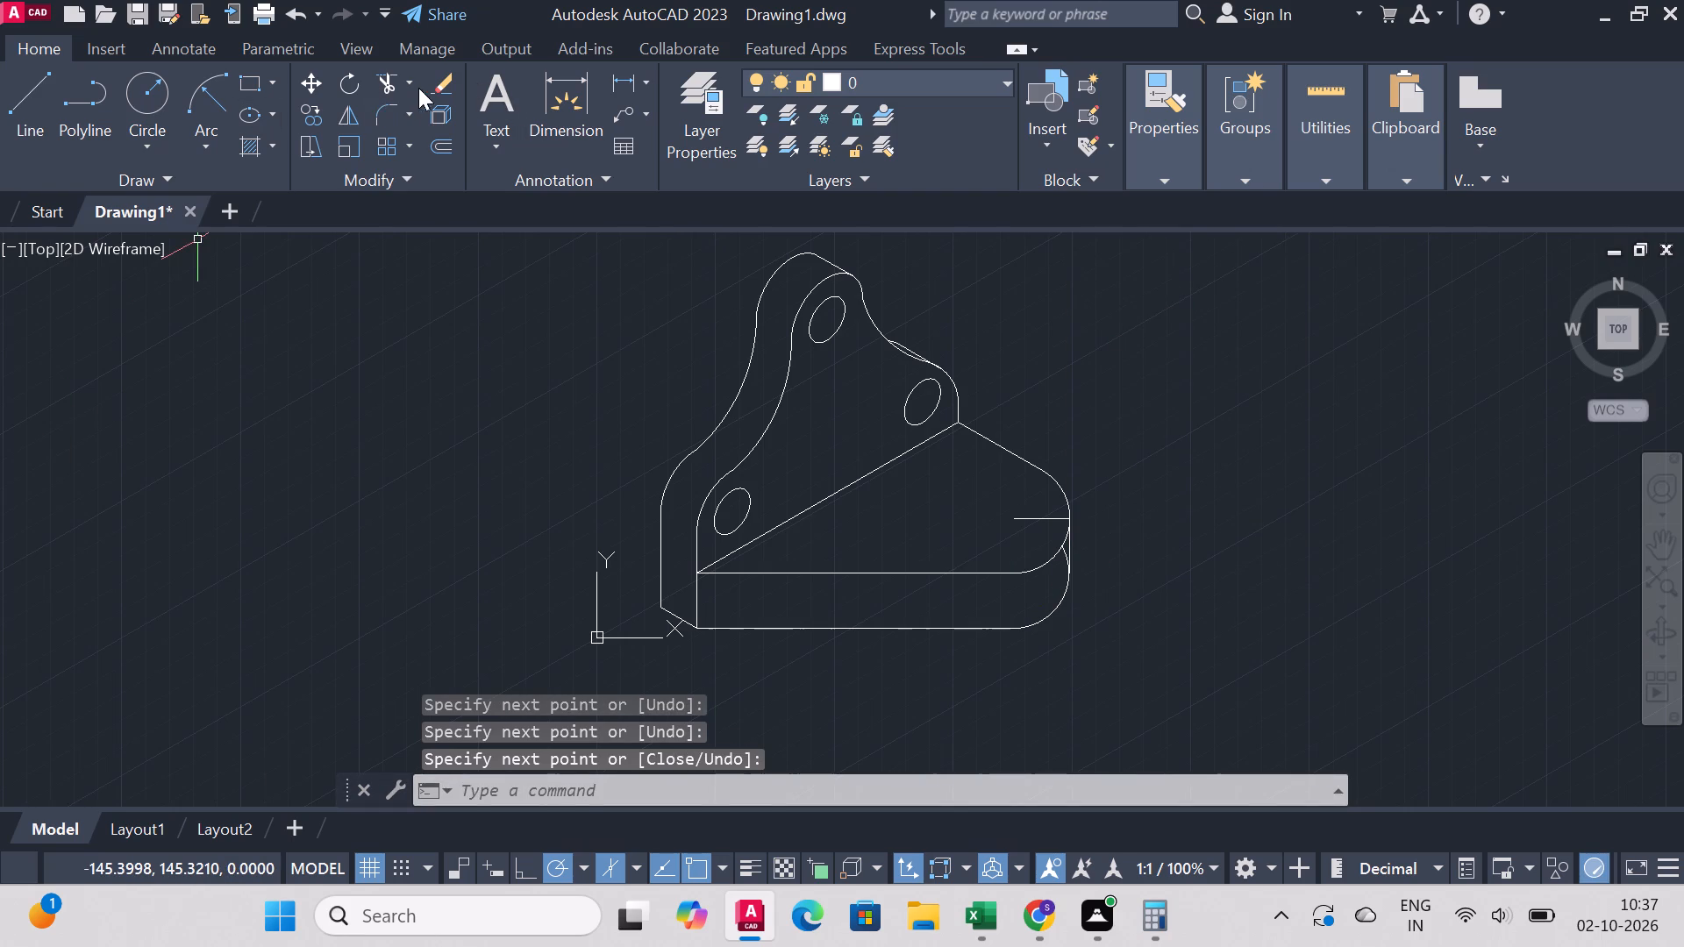
Trim away the horizontal construction line and the lower arc's piece inside the new vertical corner edge.
{"action": "left_click", "coordinate": [387, 79]}
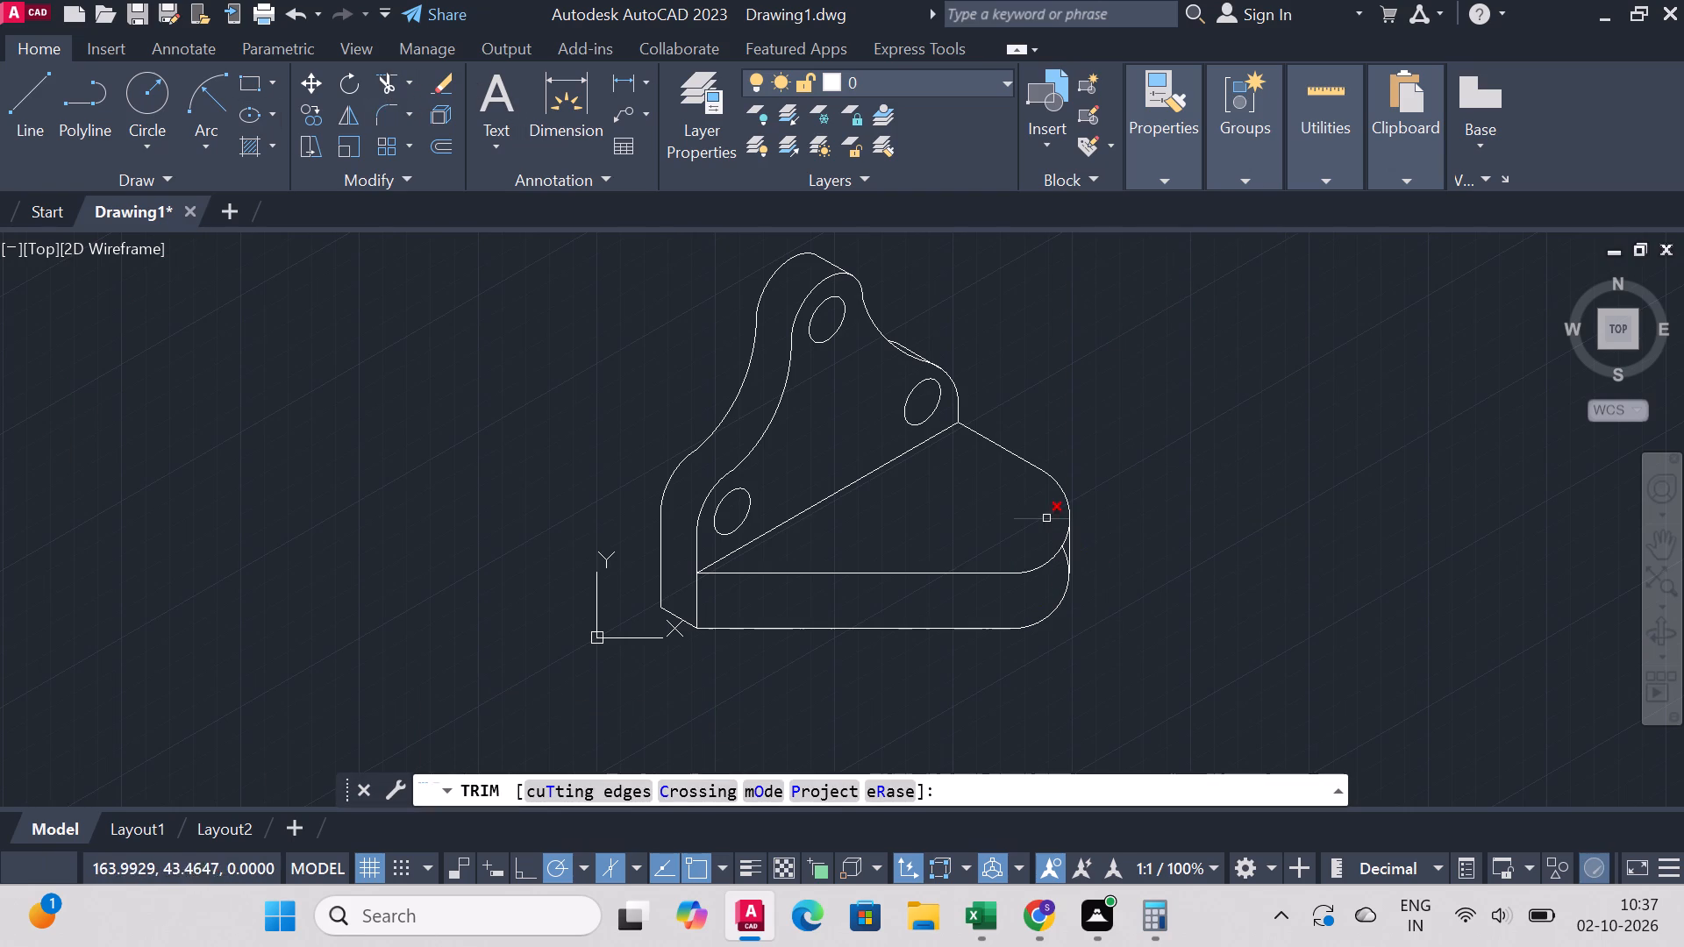
{"action": "left_click", "coordinate": [1046, 517]}
{"action": "left_click", "coordinate": [1062, 557]}
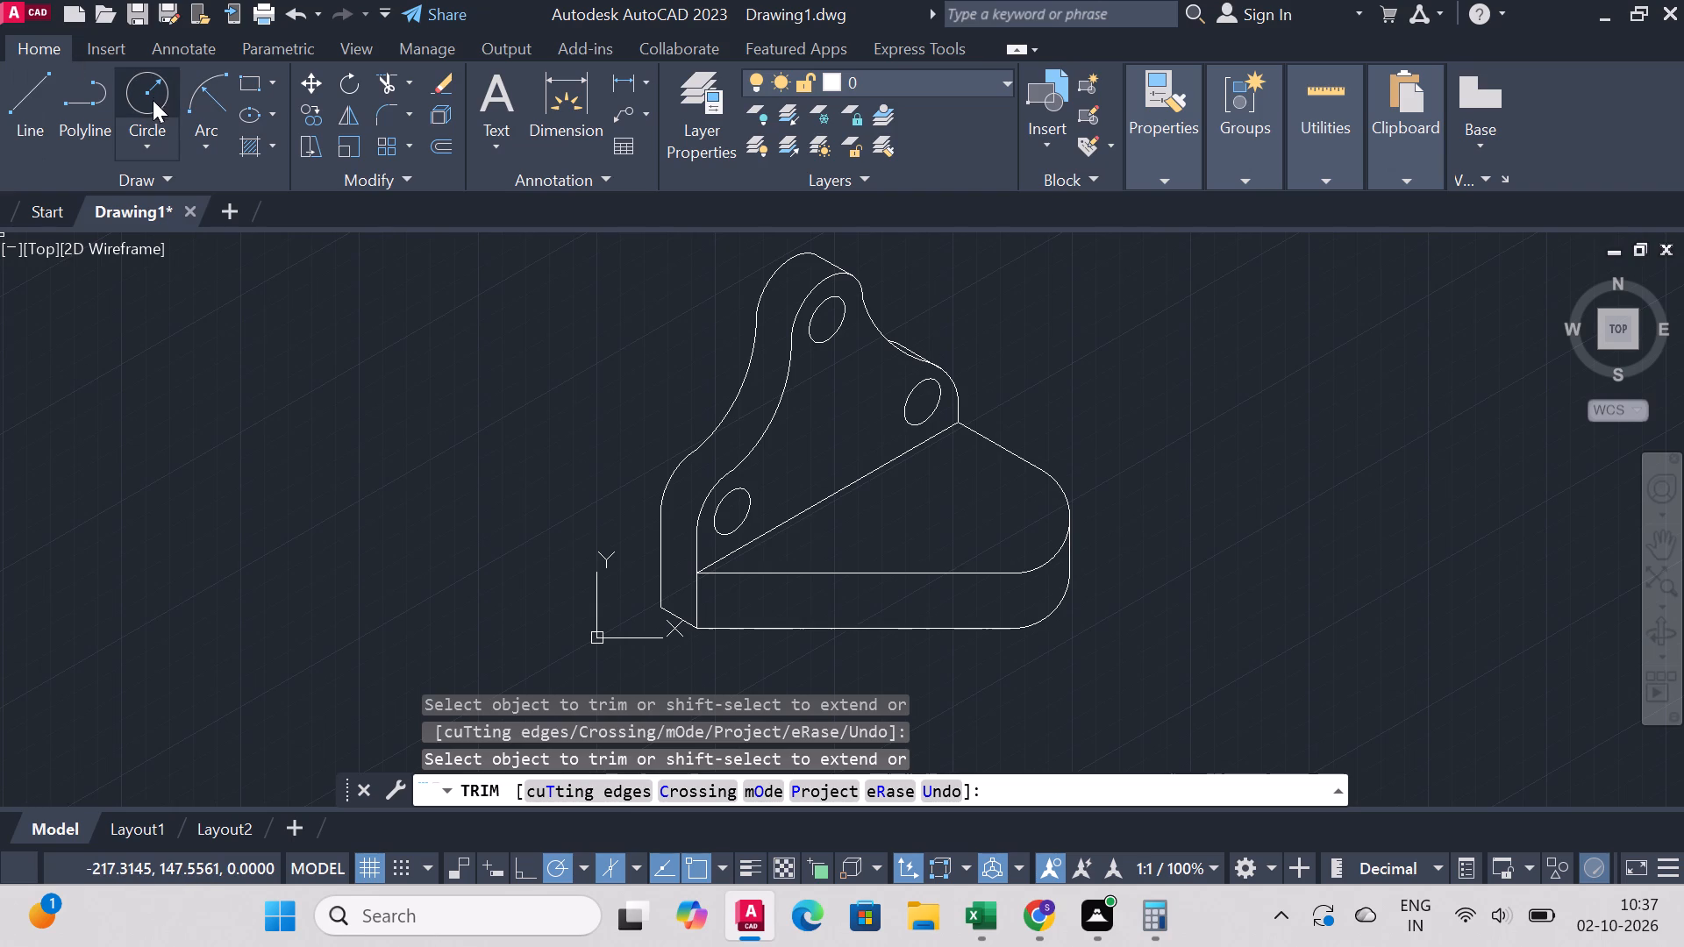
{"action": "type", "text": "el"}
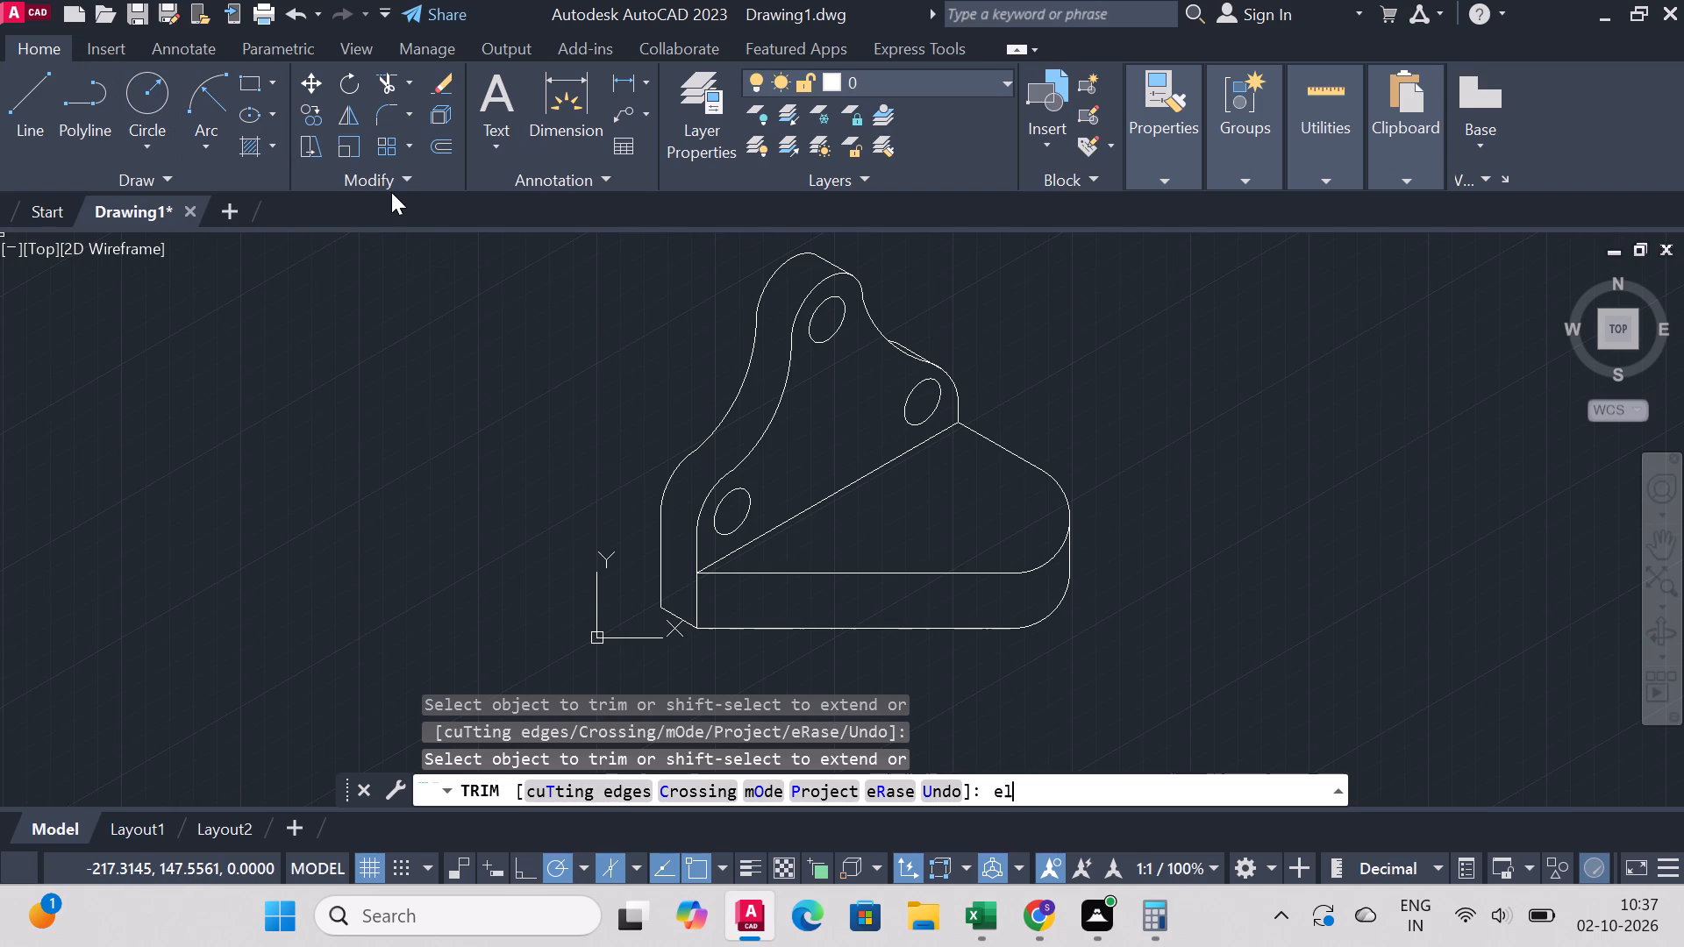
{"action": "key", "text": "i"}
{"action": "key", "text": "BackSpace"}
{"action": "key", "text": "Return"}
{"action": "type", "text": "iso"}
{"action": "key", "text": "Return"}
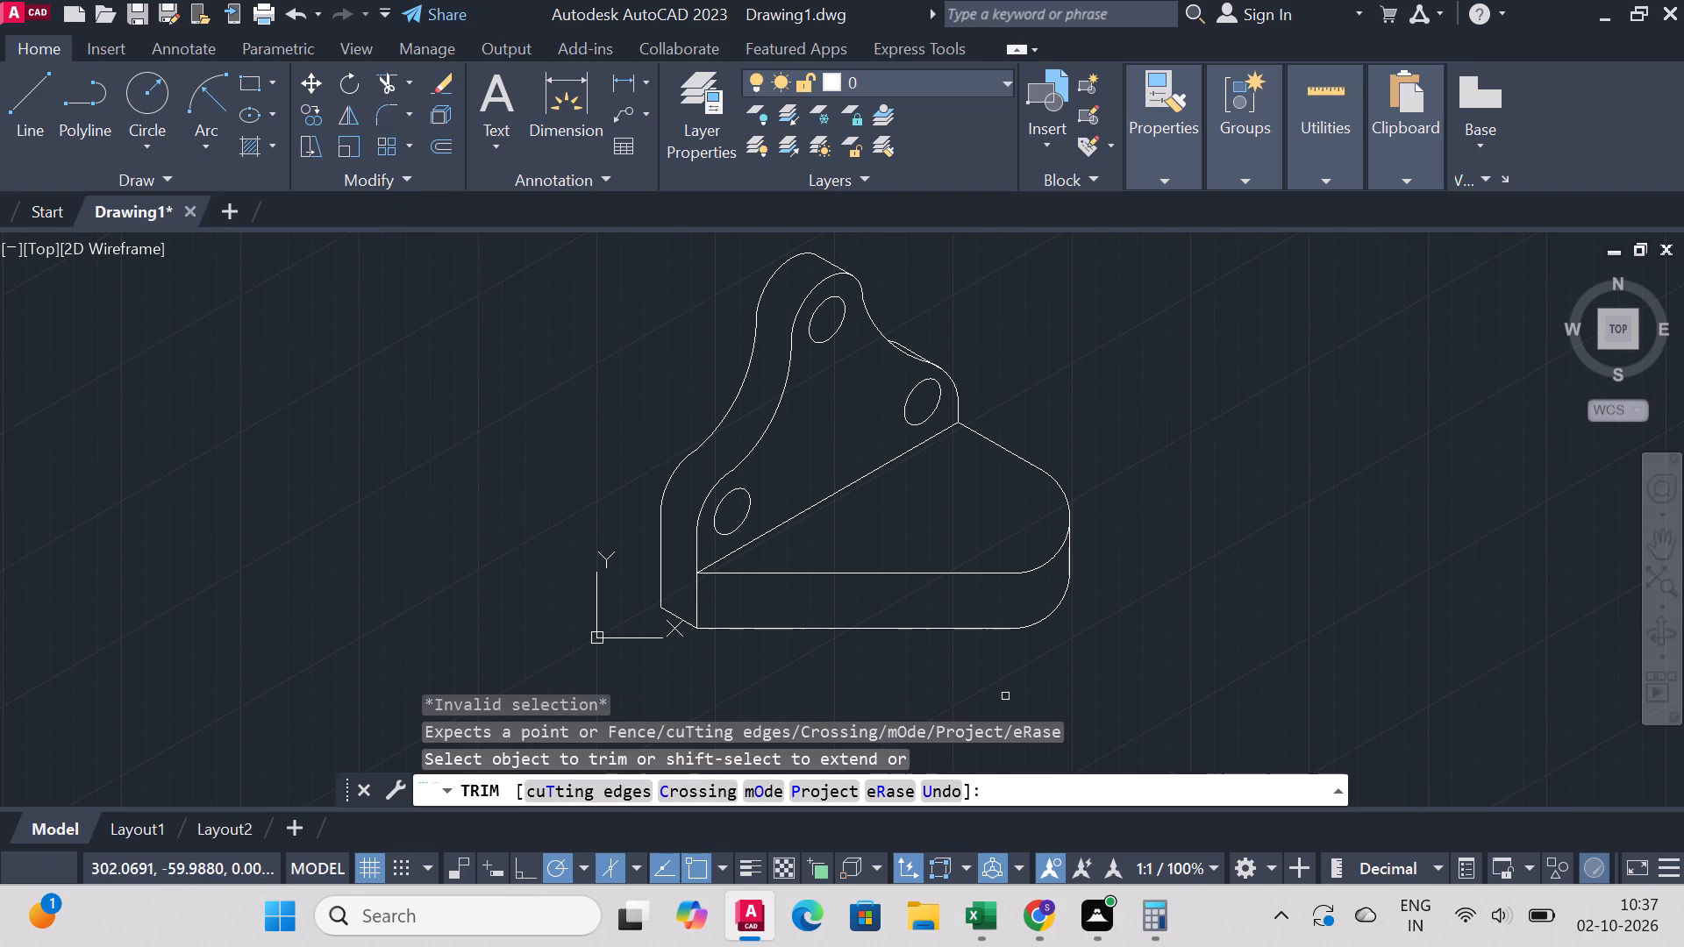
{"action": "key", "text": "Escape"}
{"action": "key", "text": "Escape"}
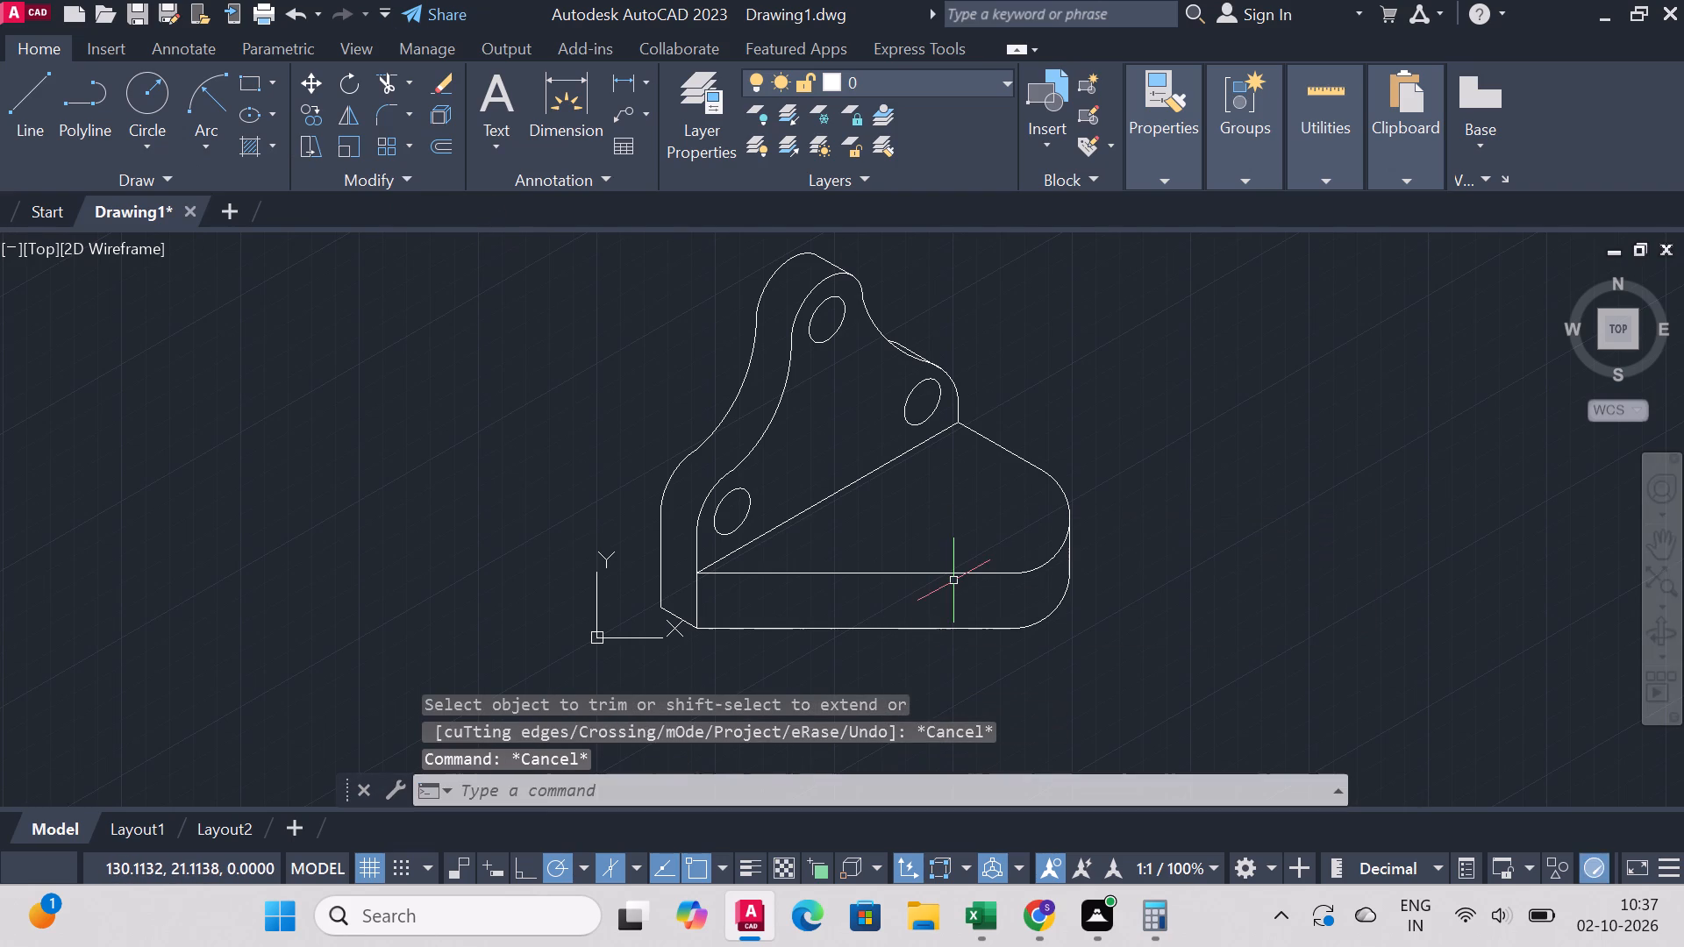
Draw a radius 10 isocircle on the top isoplane, centred on the base's upper rounded-corner arc centre.
{"action": "type", "text": "el"}
{"action": "key", "text": "Return"}
{"action": "type", "text": "iso"}
{"action": "key", "text": "Return"}
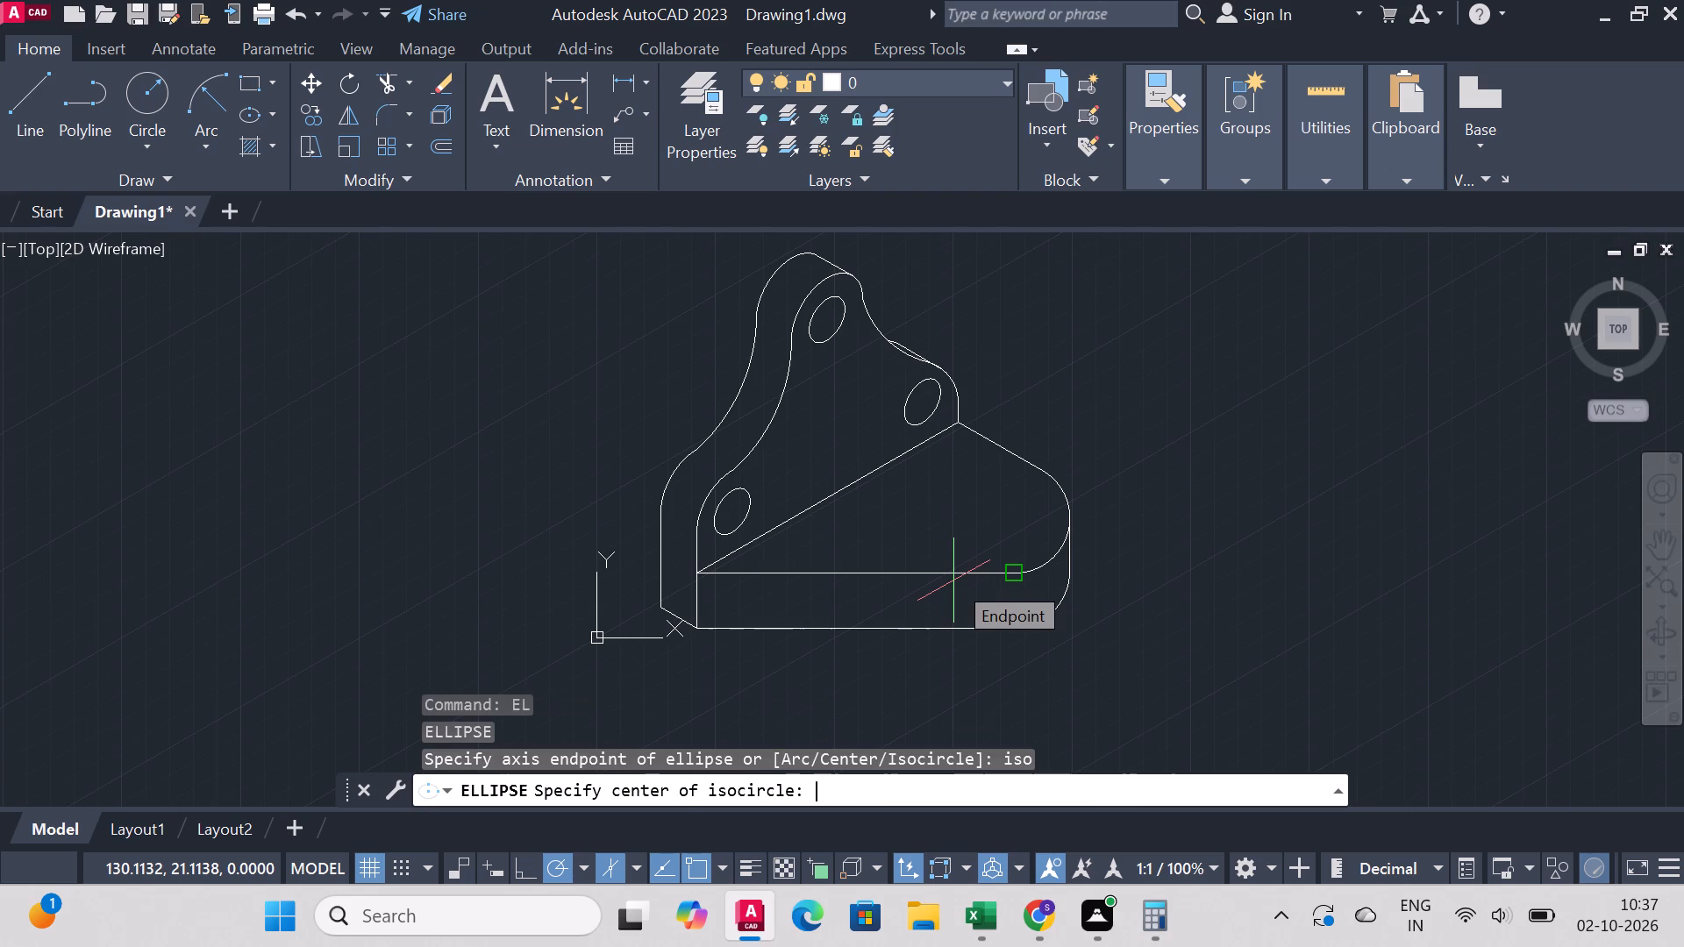
{"action": "left_click", "coordinate": [1014, 520]}
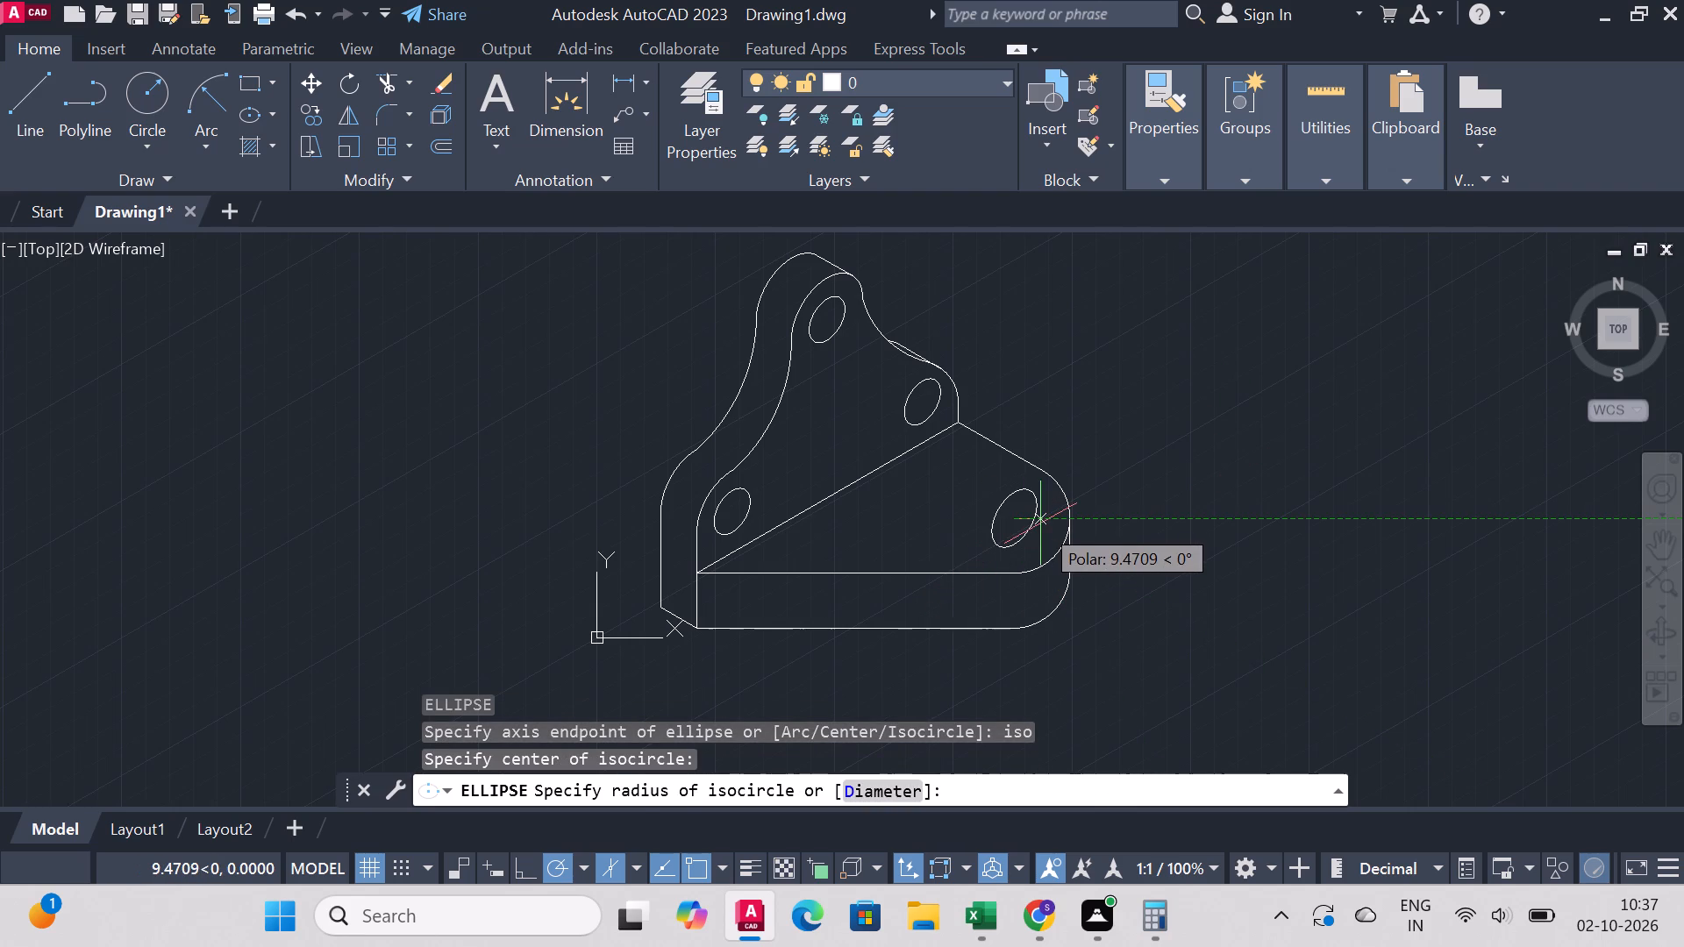
{"action": "key", "text": "F5"}
{"action": "key", "text": "F5"}
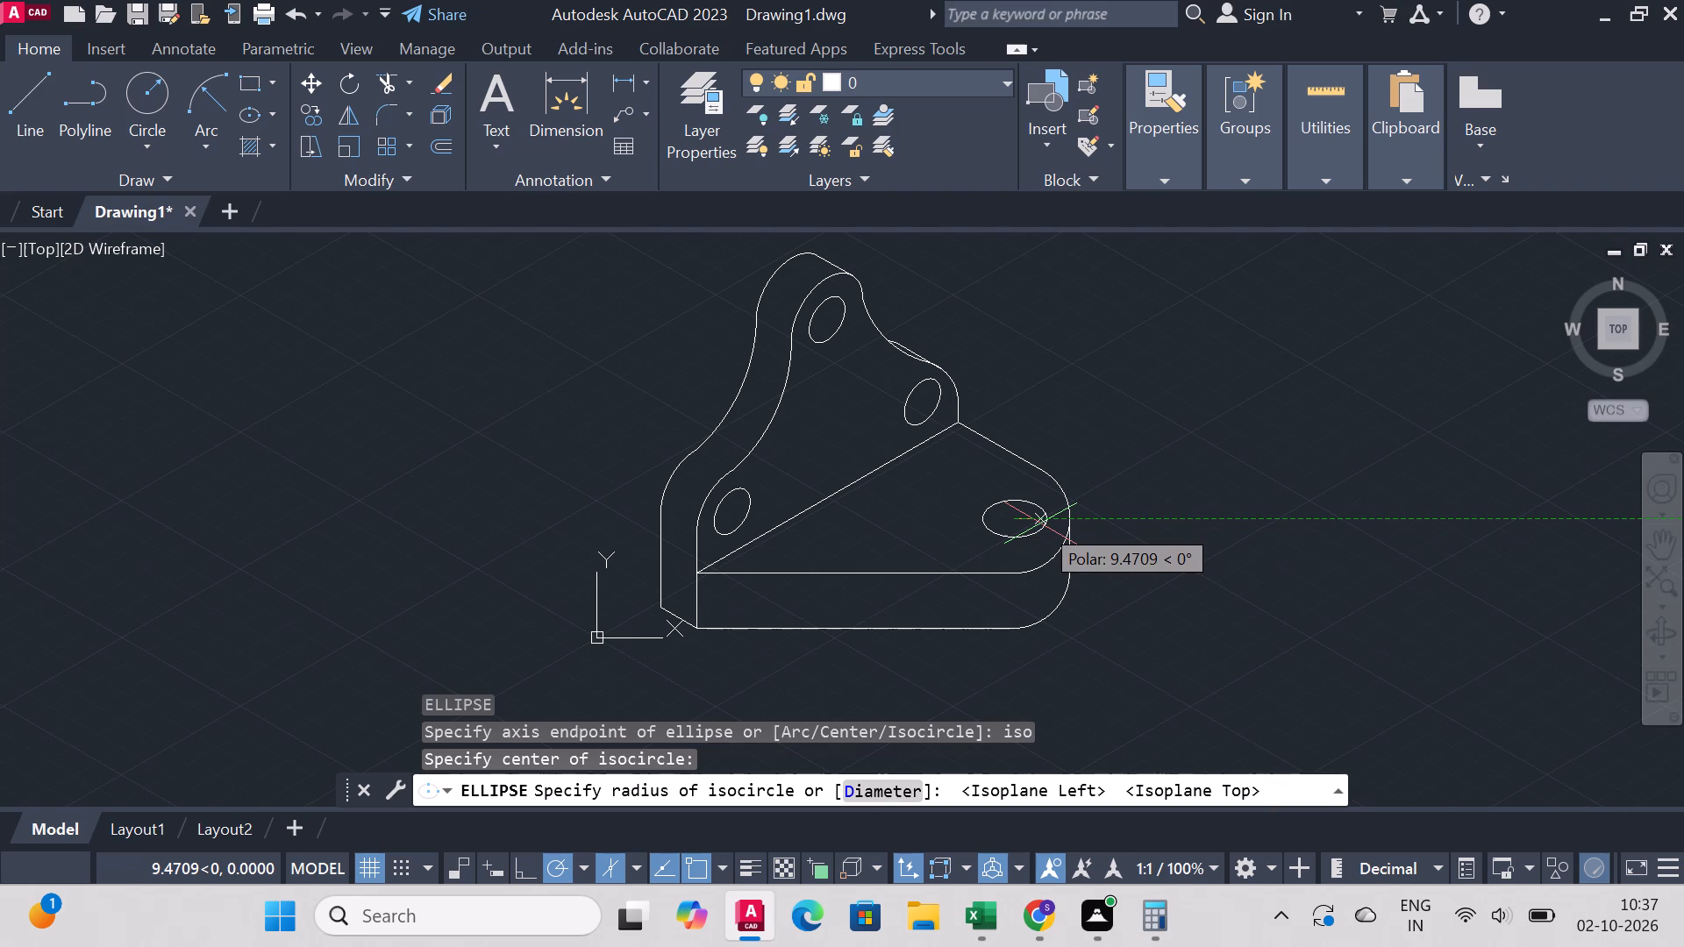
{"action": "key", "text": "r"}
{"action": "key", "text": "Return"}
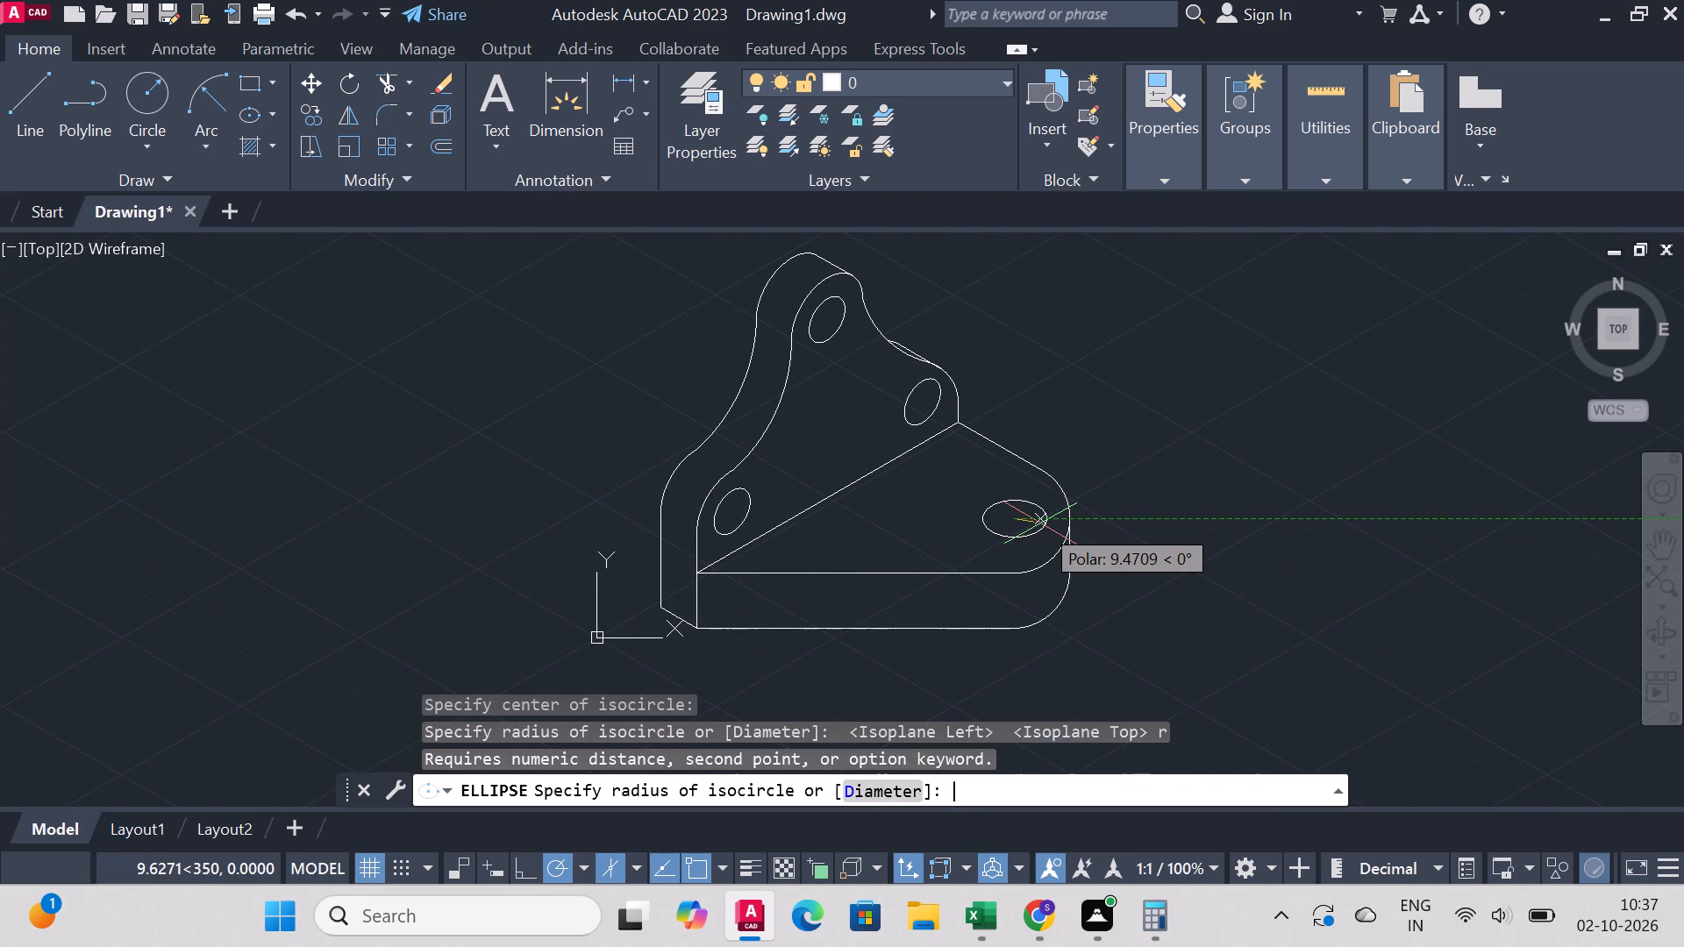
{"action": "type", "text": "10"}
{"action": "key", "text": "Return"}
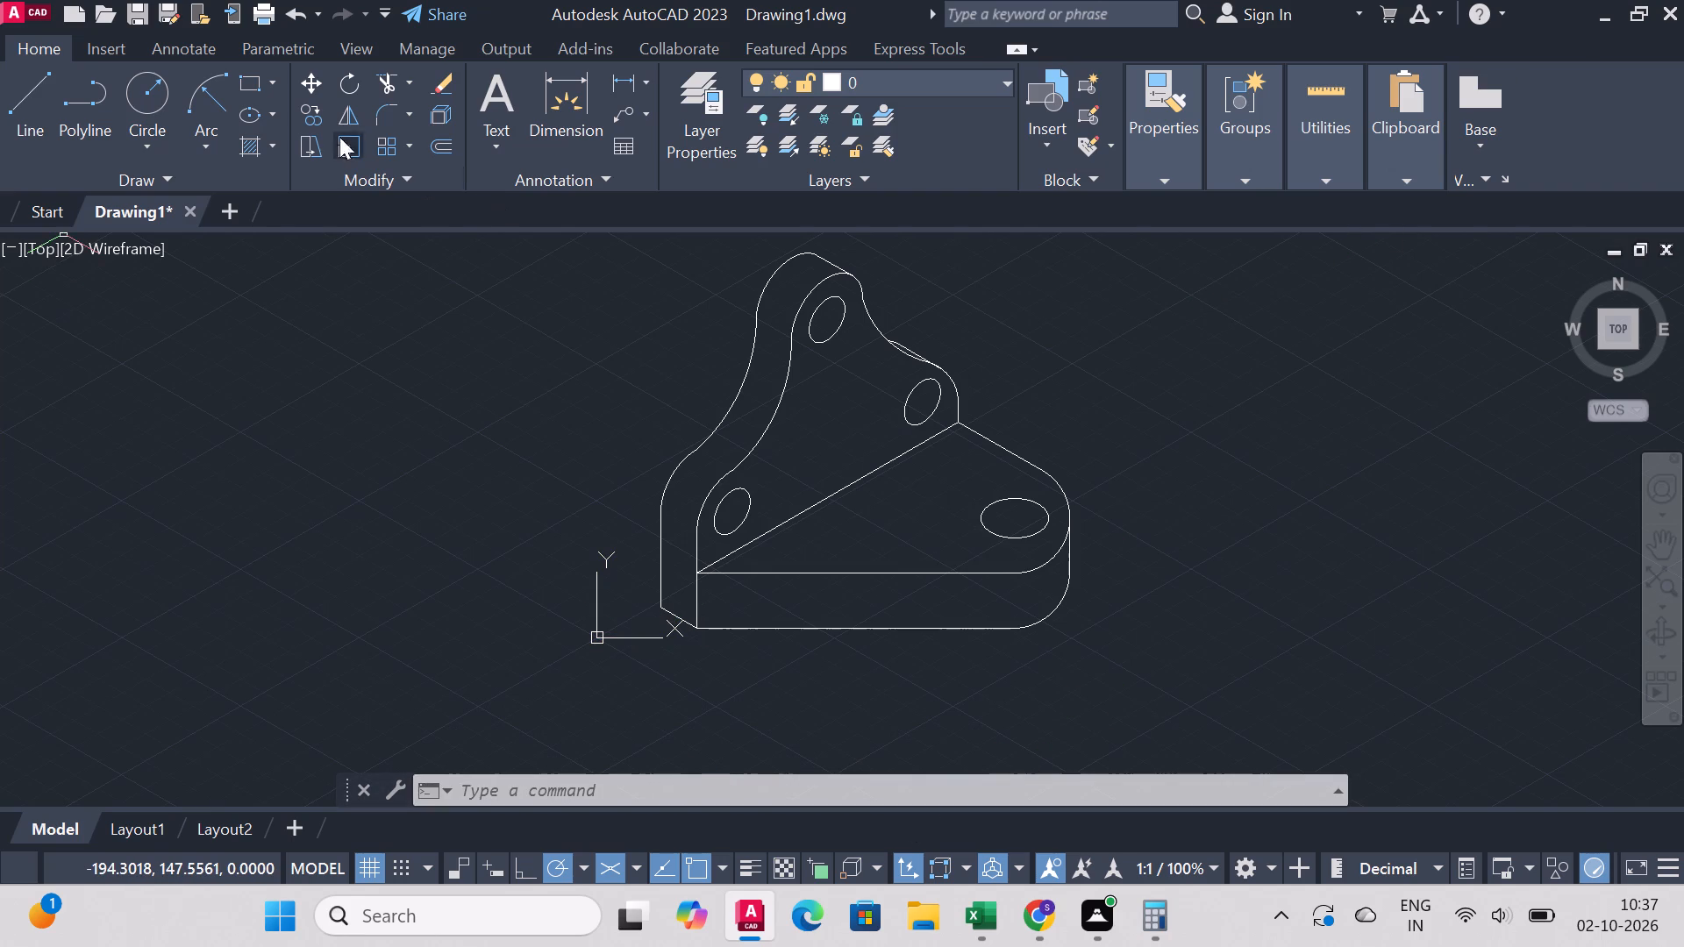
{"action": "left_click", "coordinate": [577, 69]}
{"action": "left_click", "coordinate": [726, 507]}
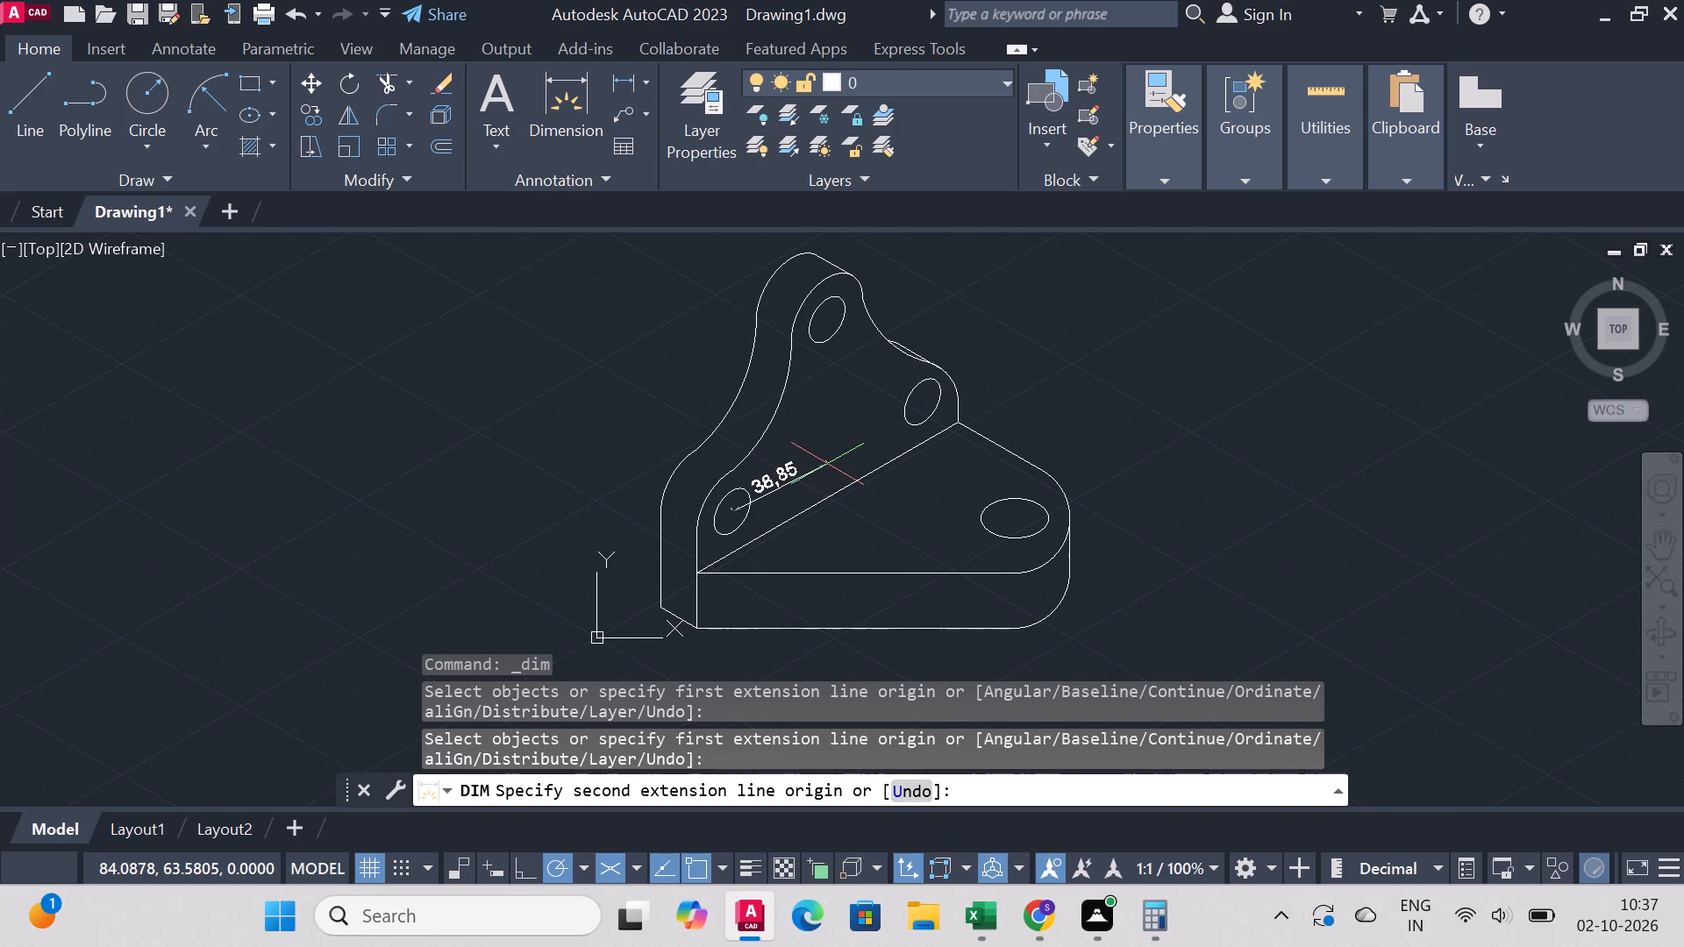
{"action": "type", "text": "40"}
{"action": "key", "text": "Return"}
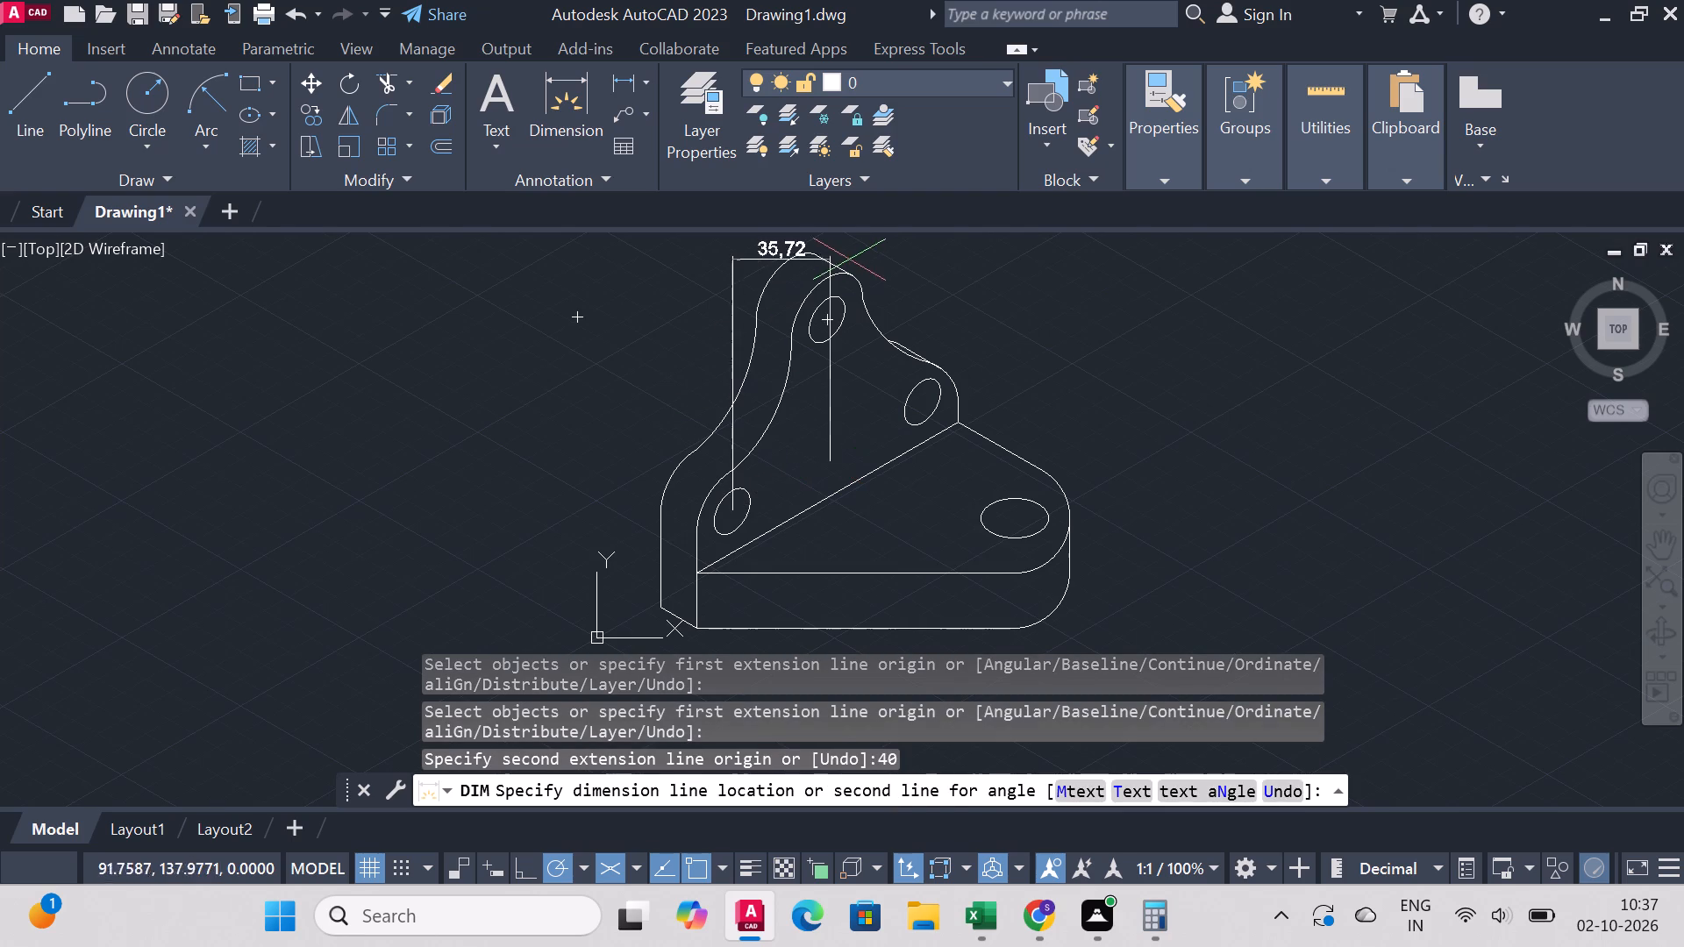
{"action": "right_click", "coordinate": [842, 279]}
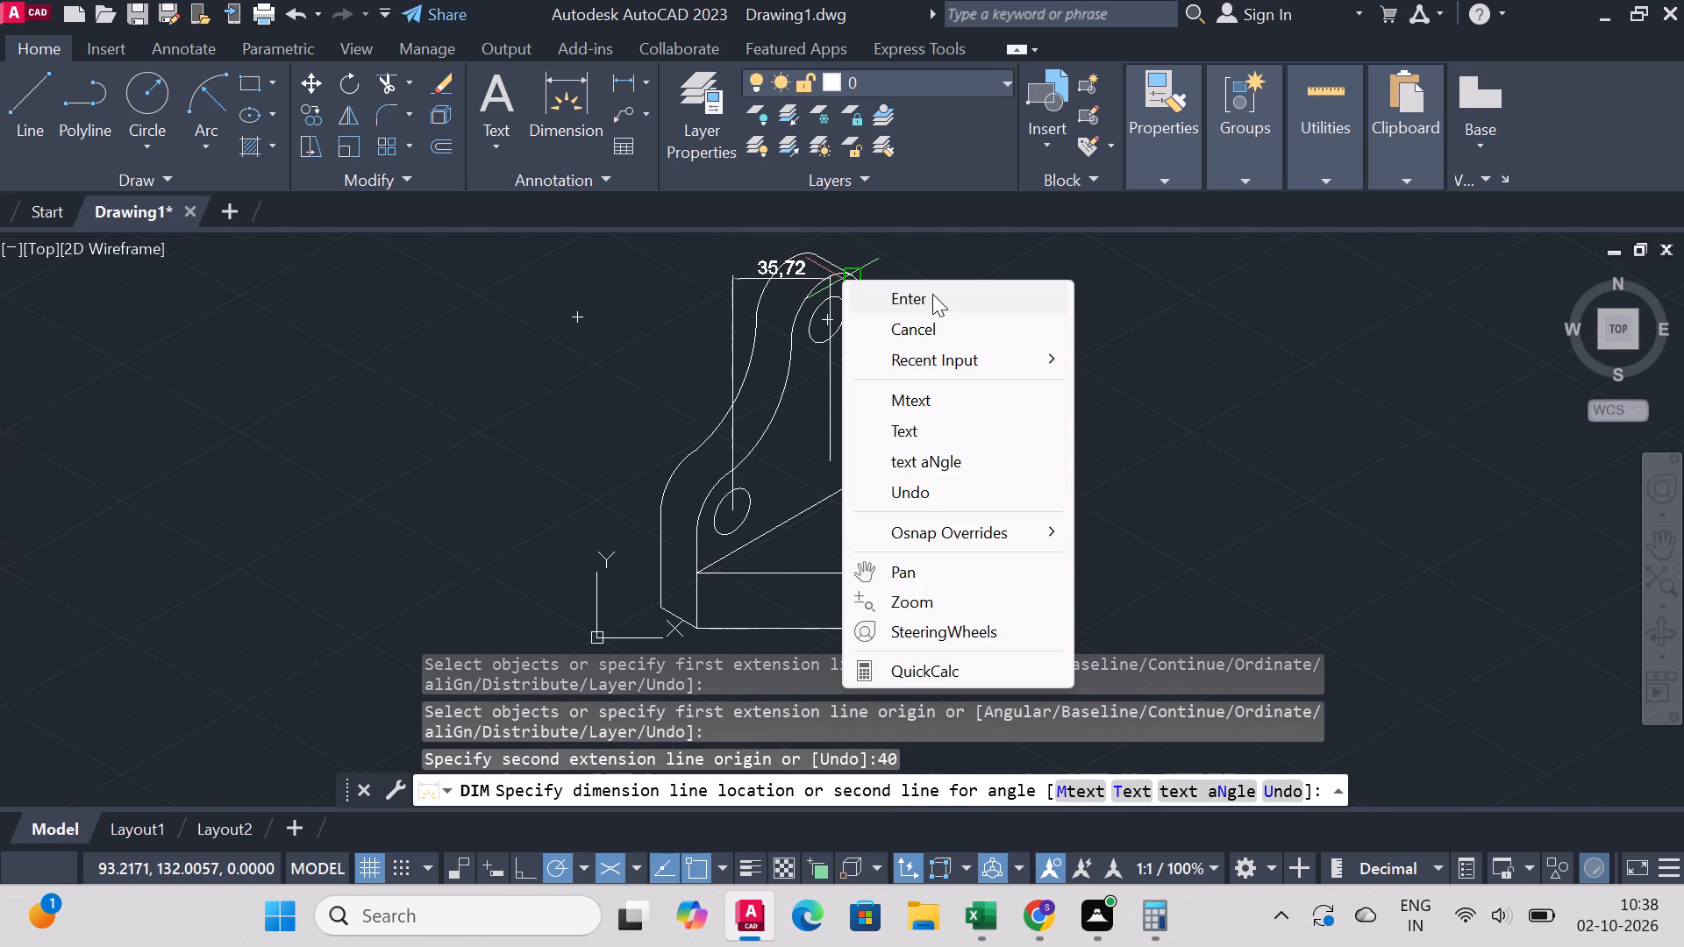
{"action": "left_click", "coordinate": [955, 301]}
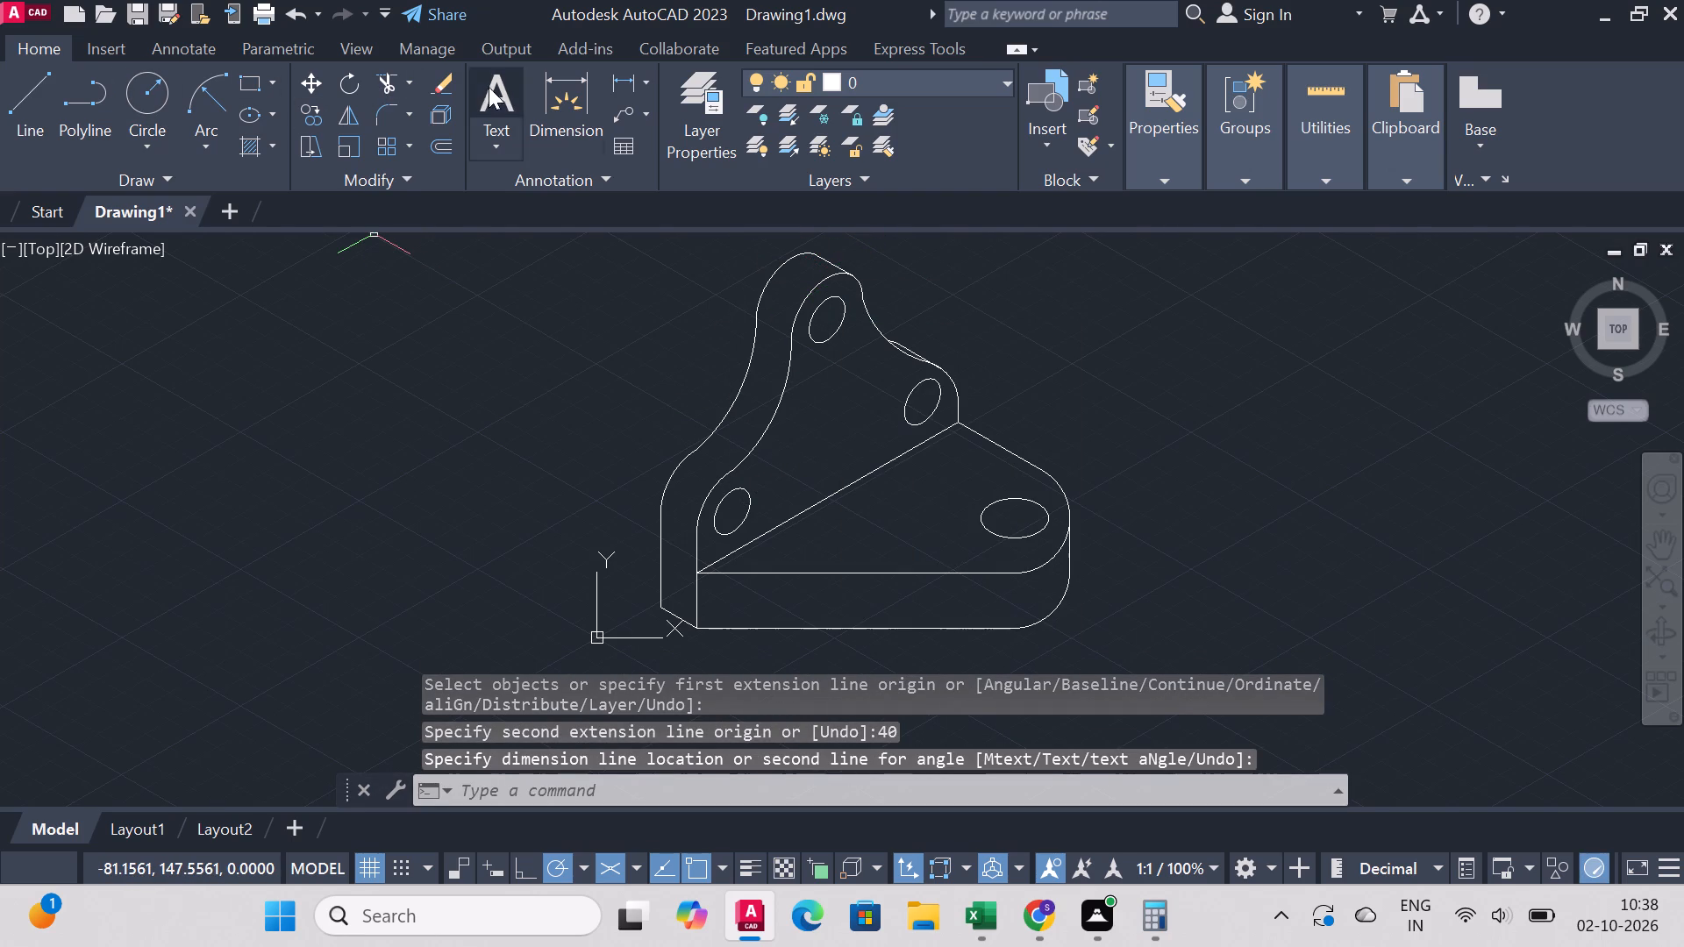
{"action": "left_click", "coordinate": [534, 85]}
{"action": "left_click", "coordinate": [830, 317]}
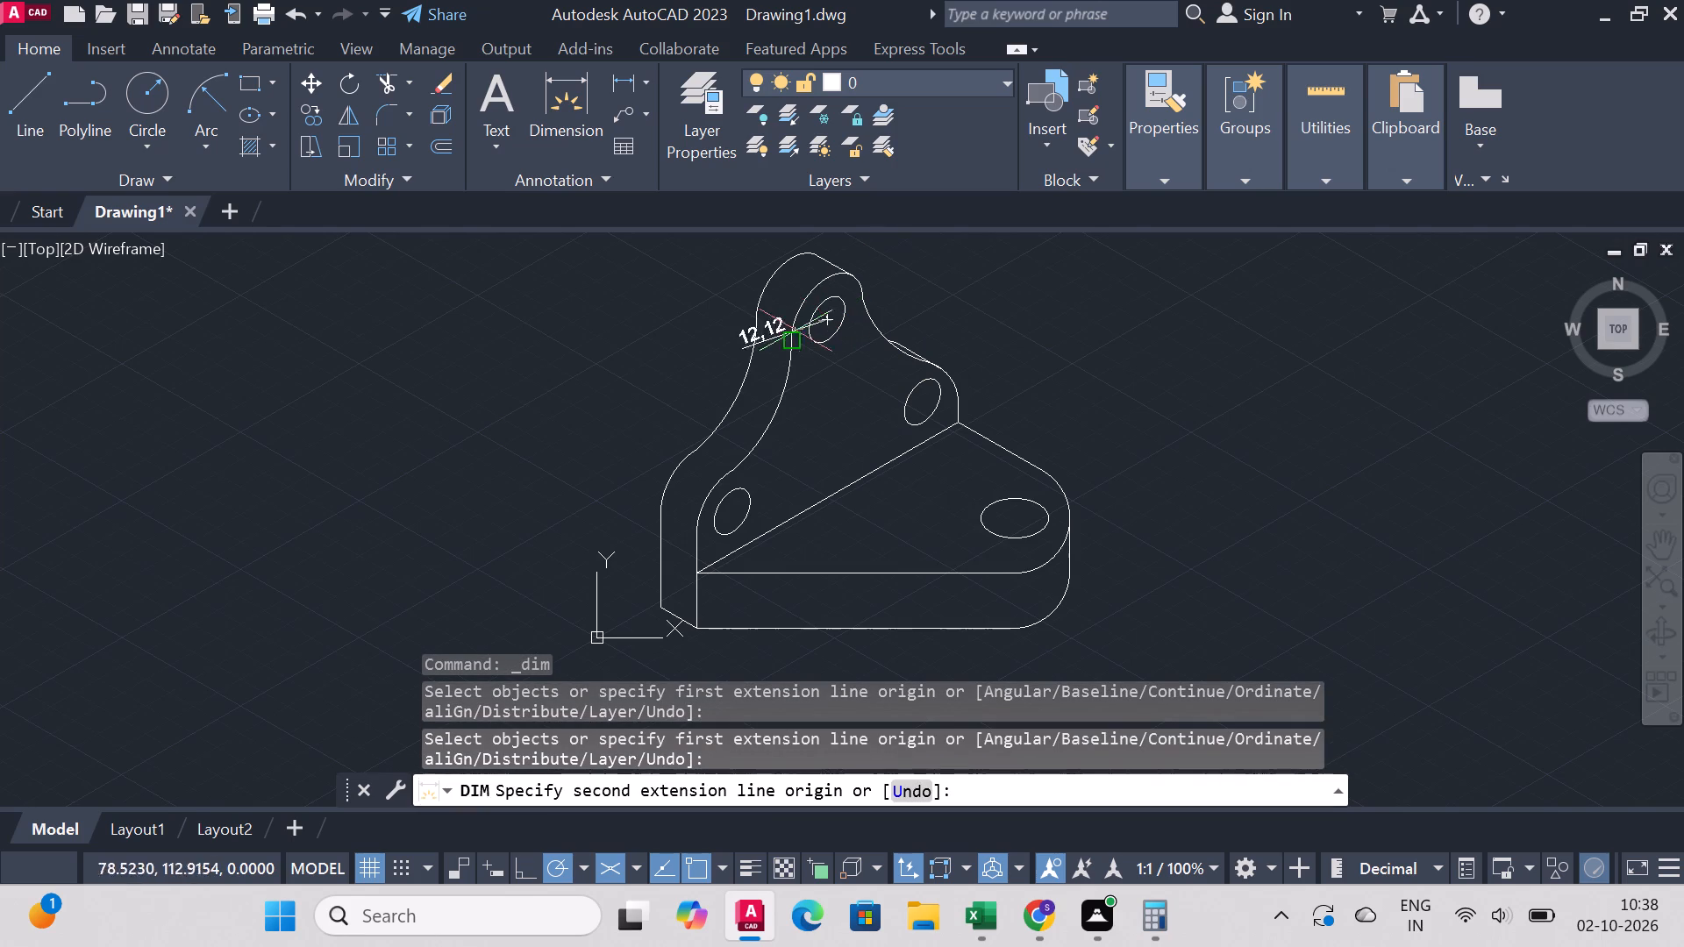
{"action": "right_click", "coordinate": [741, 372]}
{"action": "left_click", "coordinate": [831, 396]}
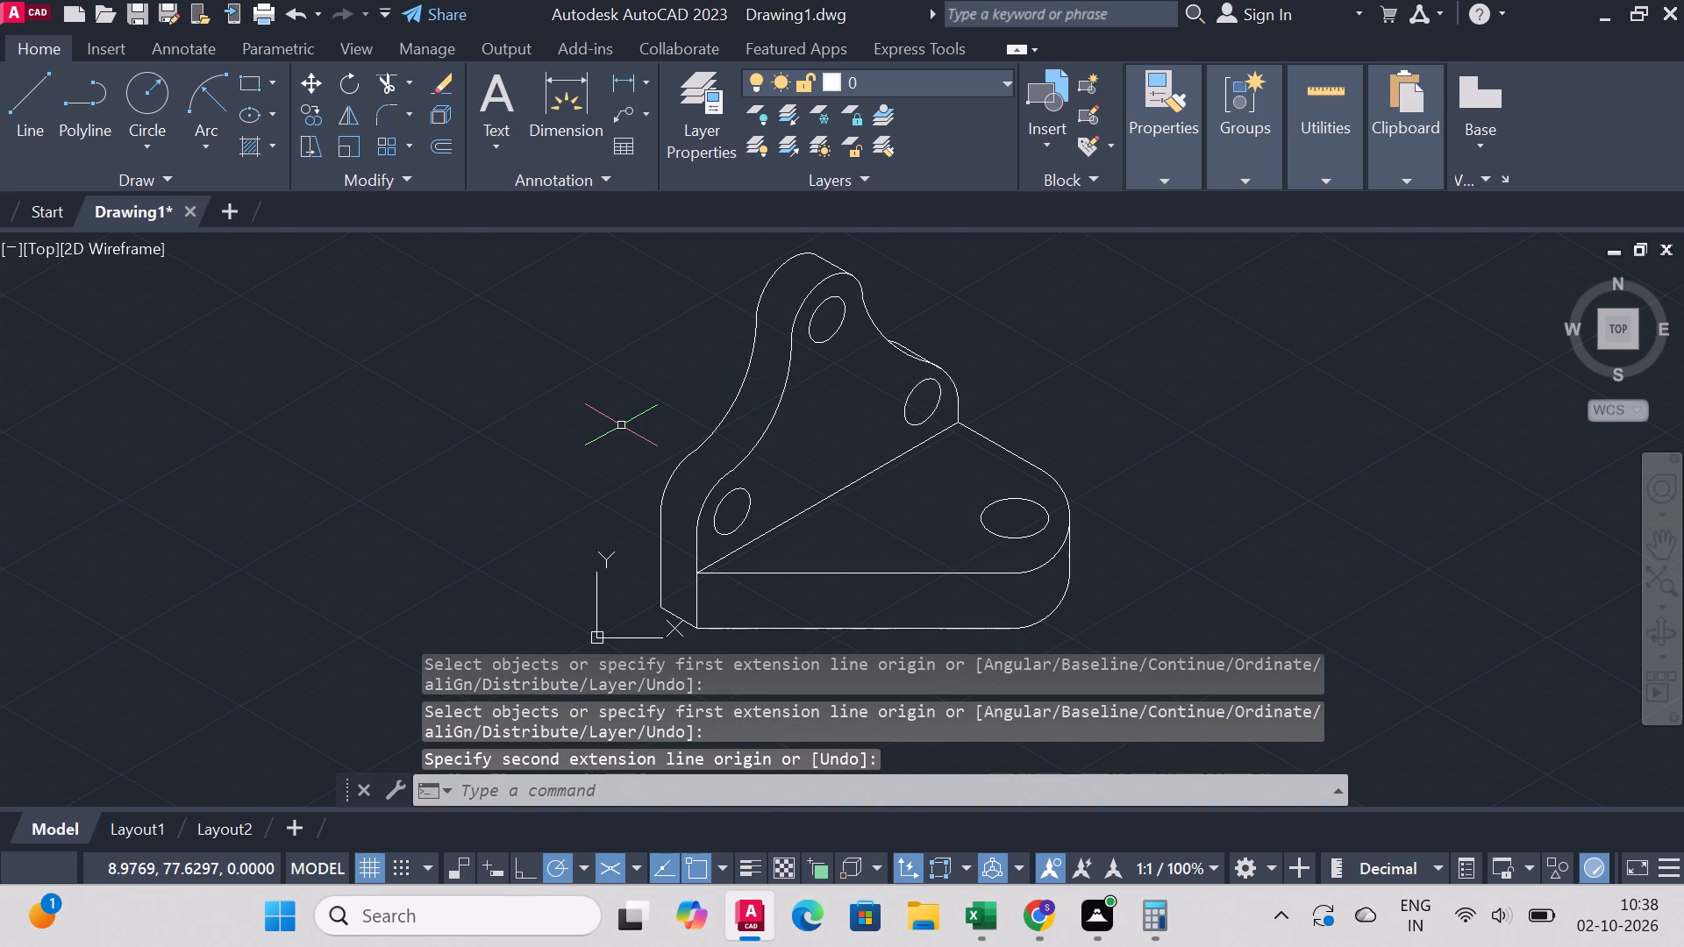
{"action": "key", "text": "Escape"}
Draw a line from the top hole's centre 40 long at 30°, continuing 50 straight down to the centre of the plate's right-hand hole.
{"action": "left_click", "coordinate": [27, 96]}
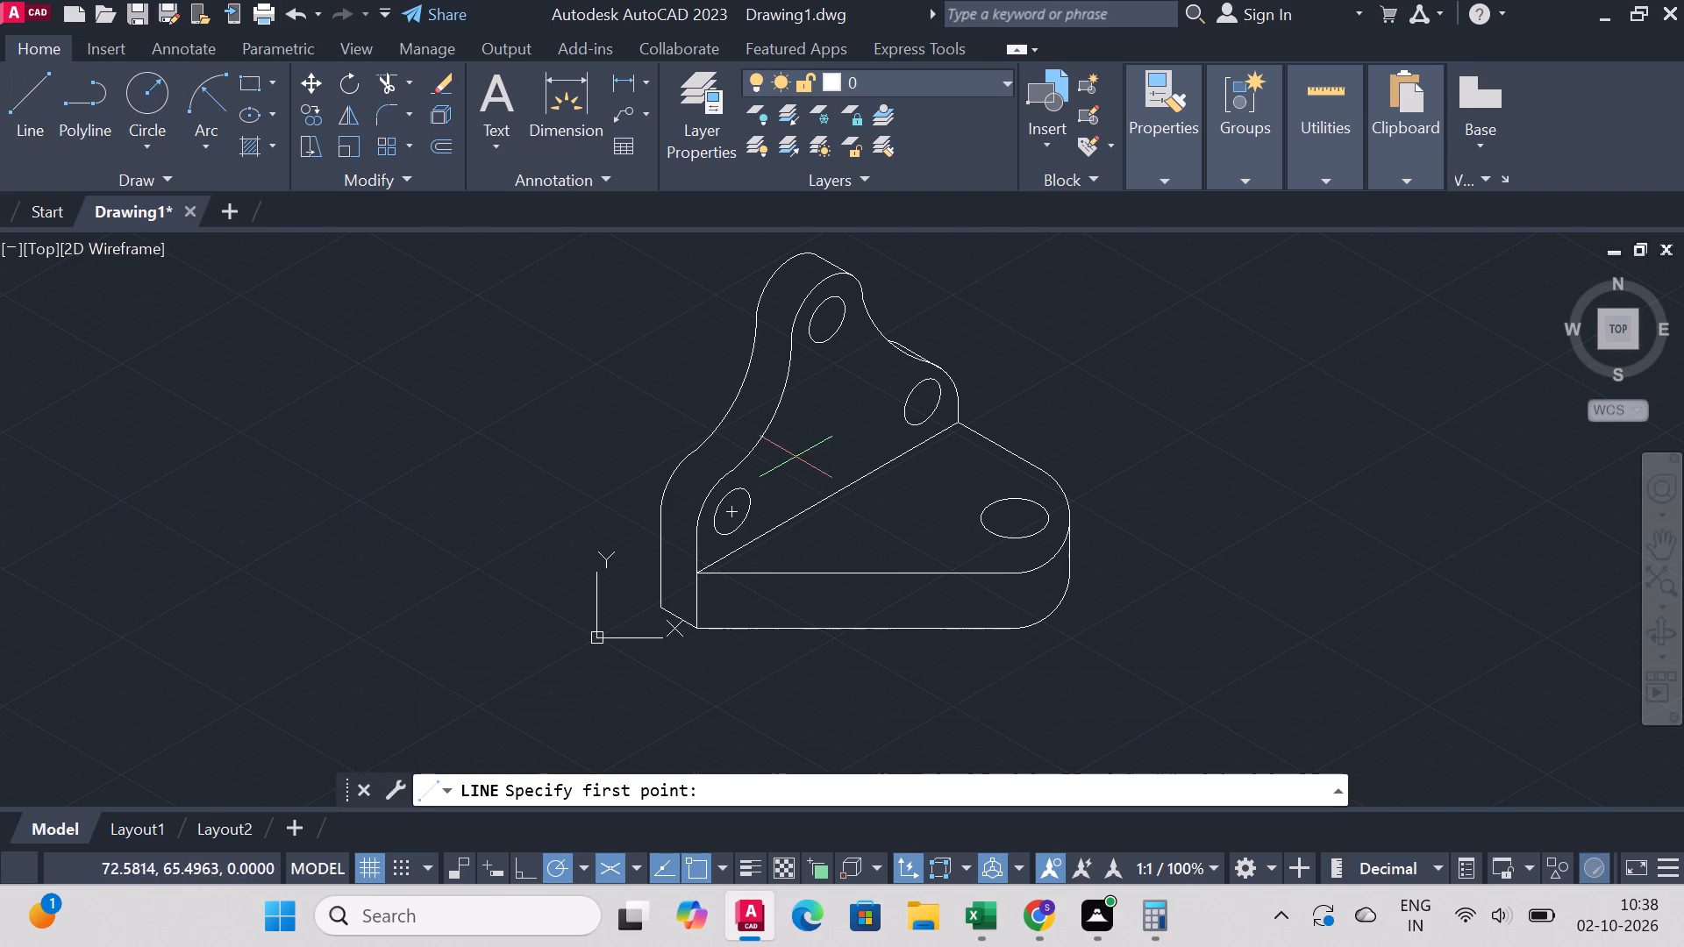
{"action": "left_click", "coordinate": [828, 314]}
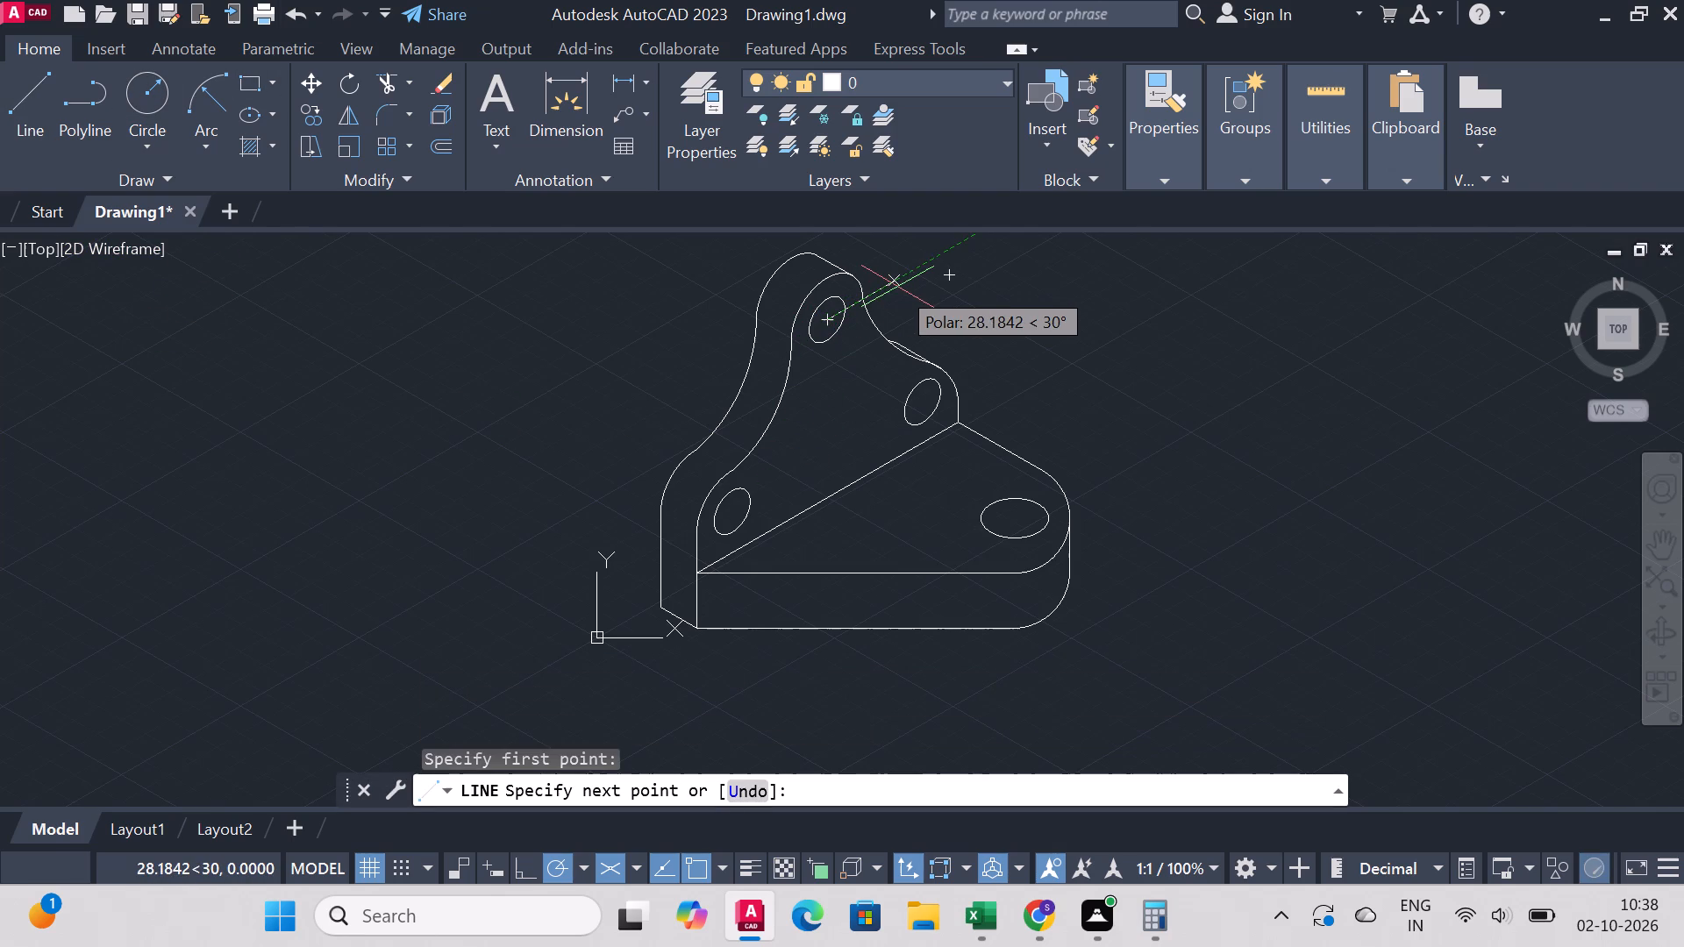
{"action": "left_click", "coordinate": [897, 287]}
{"action": "right_click", "coordinate": [897, 287]}
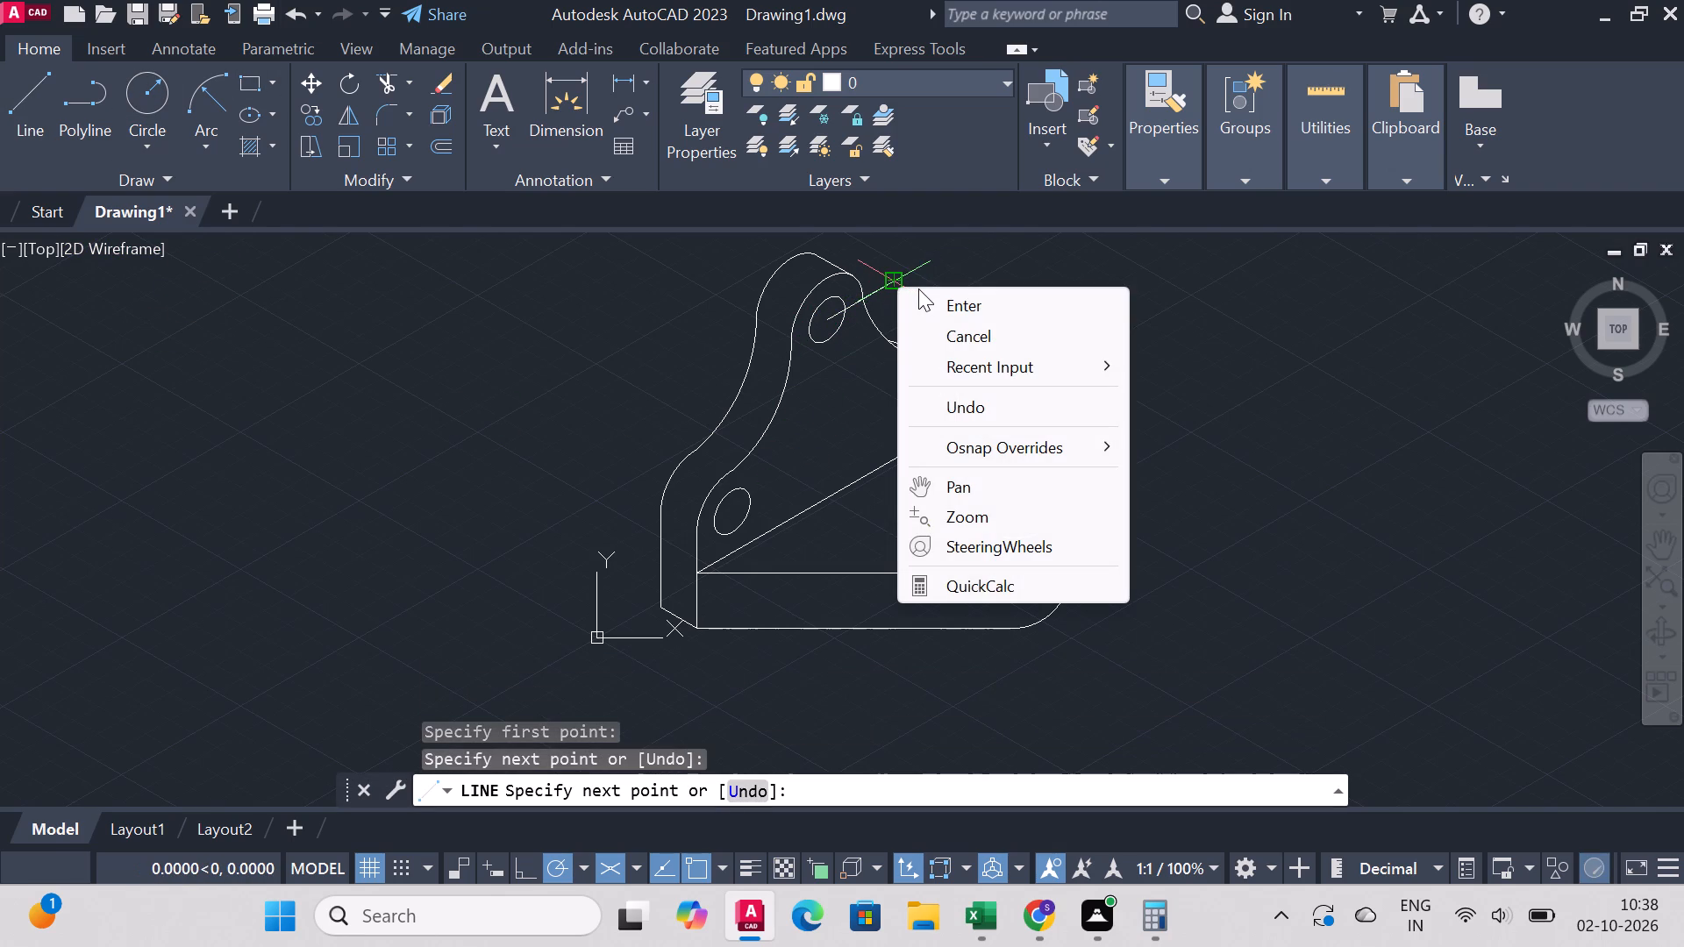
{"action": "key", "text": "ctrl+z"}
{"action": "key", "text": "Escape"}
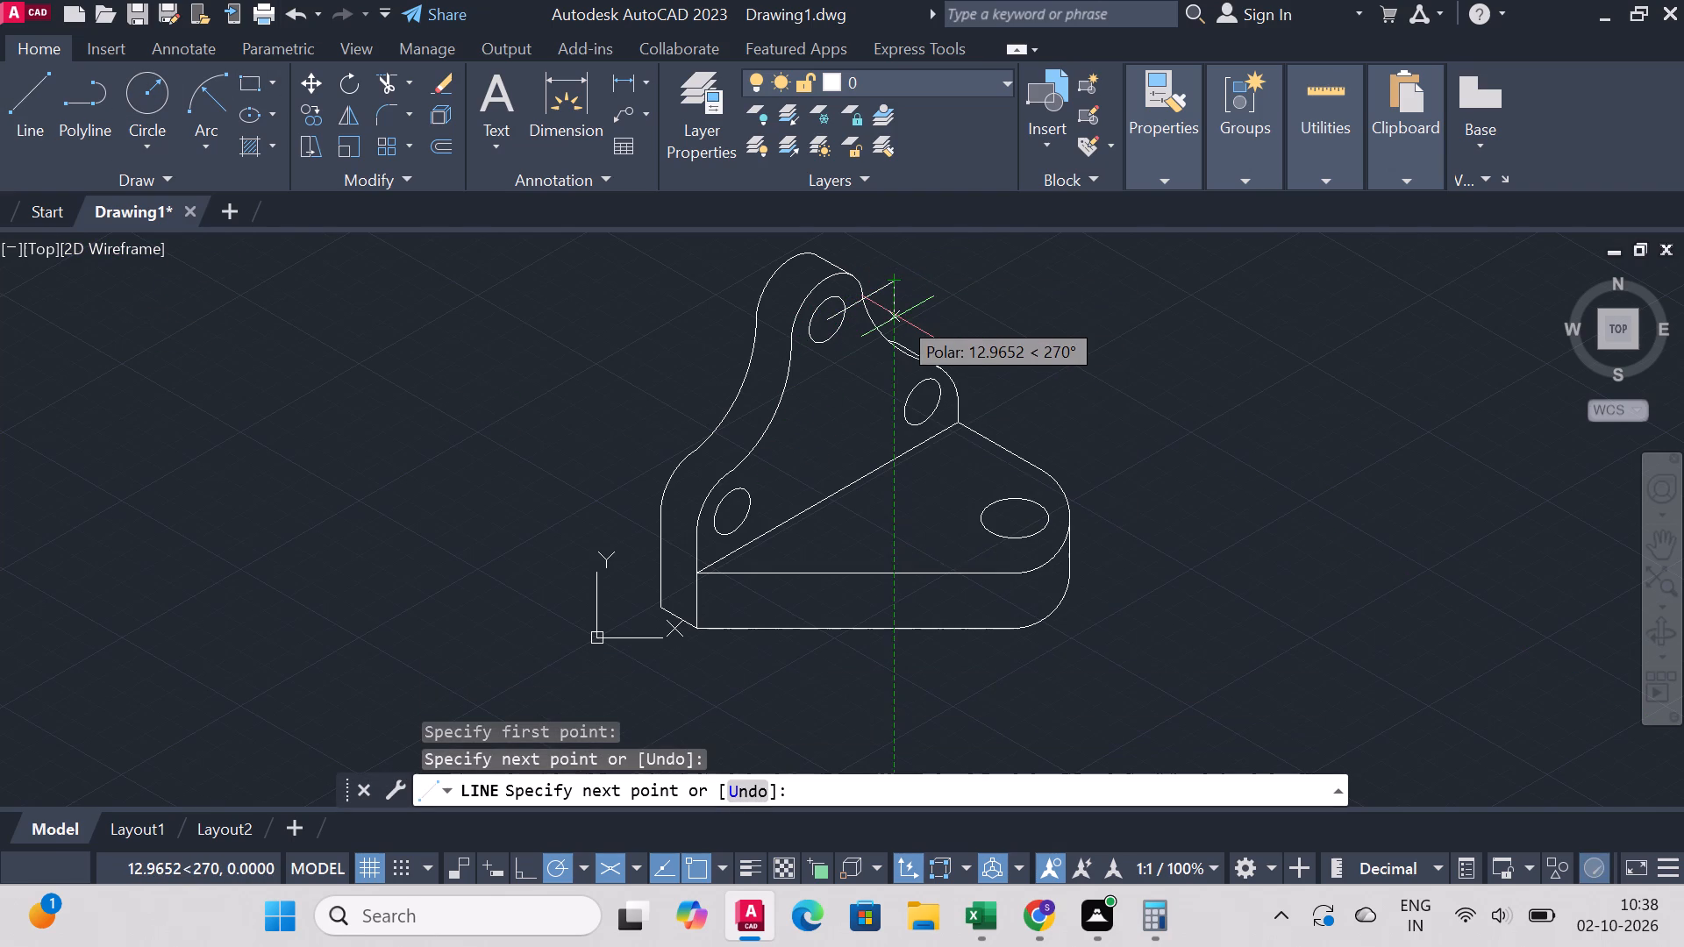
{"action": "key", "text": "ctrl+z"}
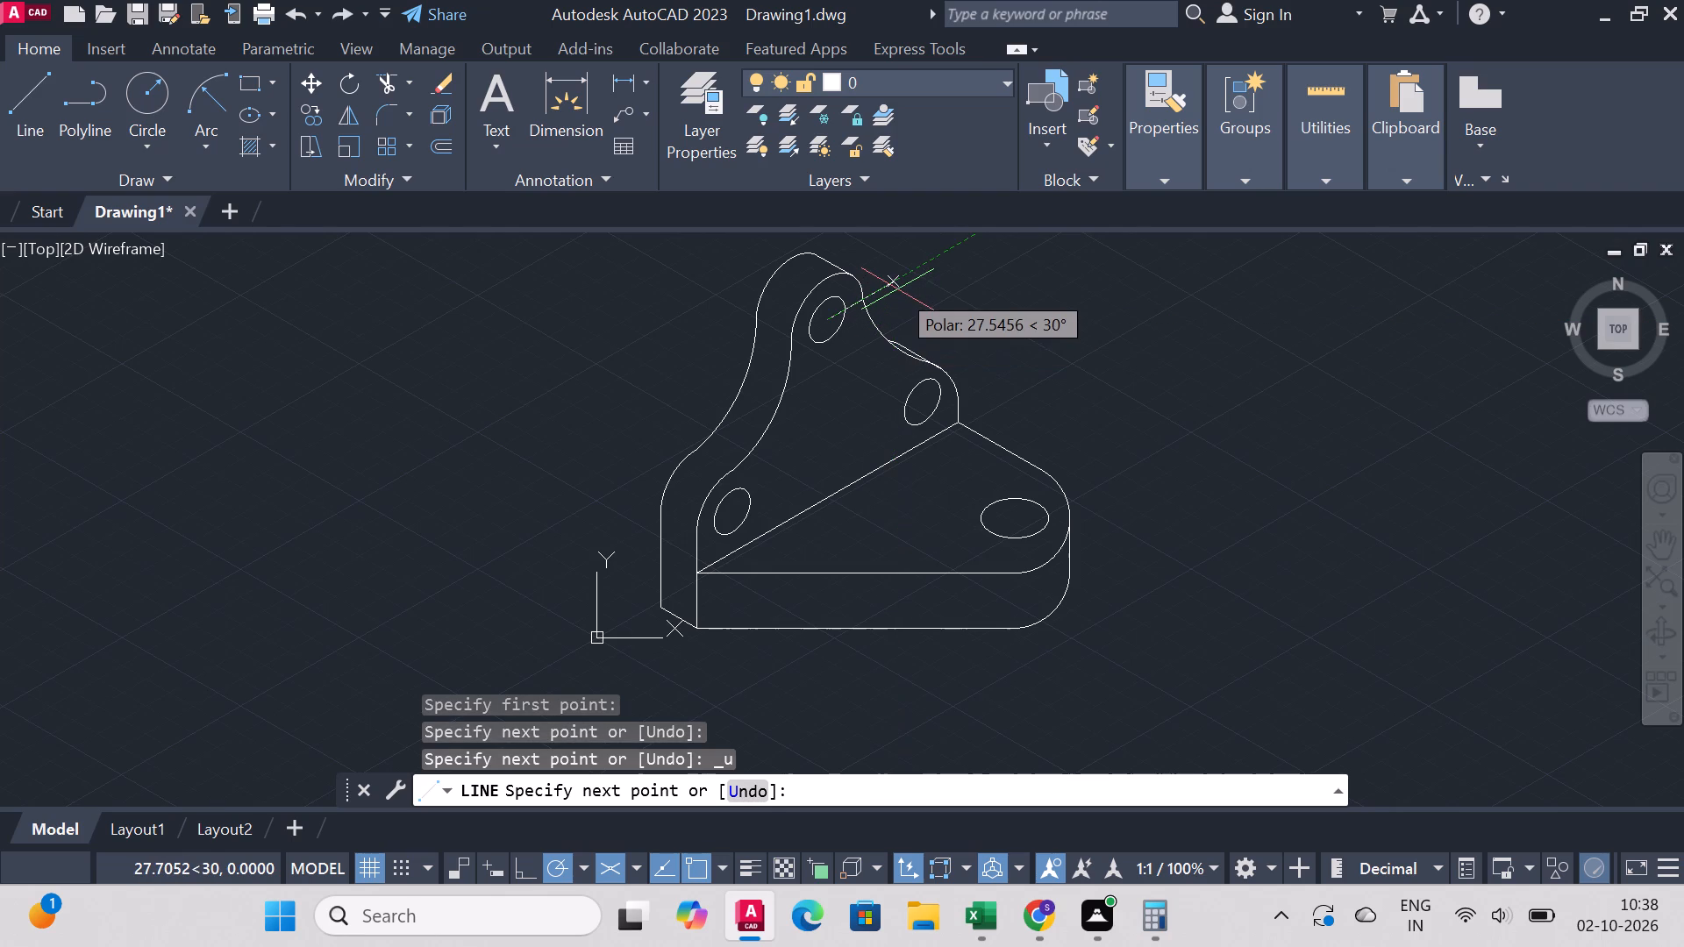
{"action": "type", "text": "40"}
{"action": "key", "text": "Return"}
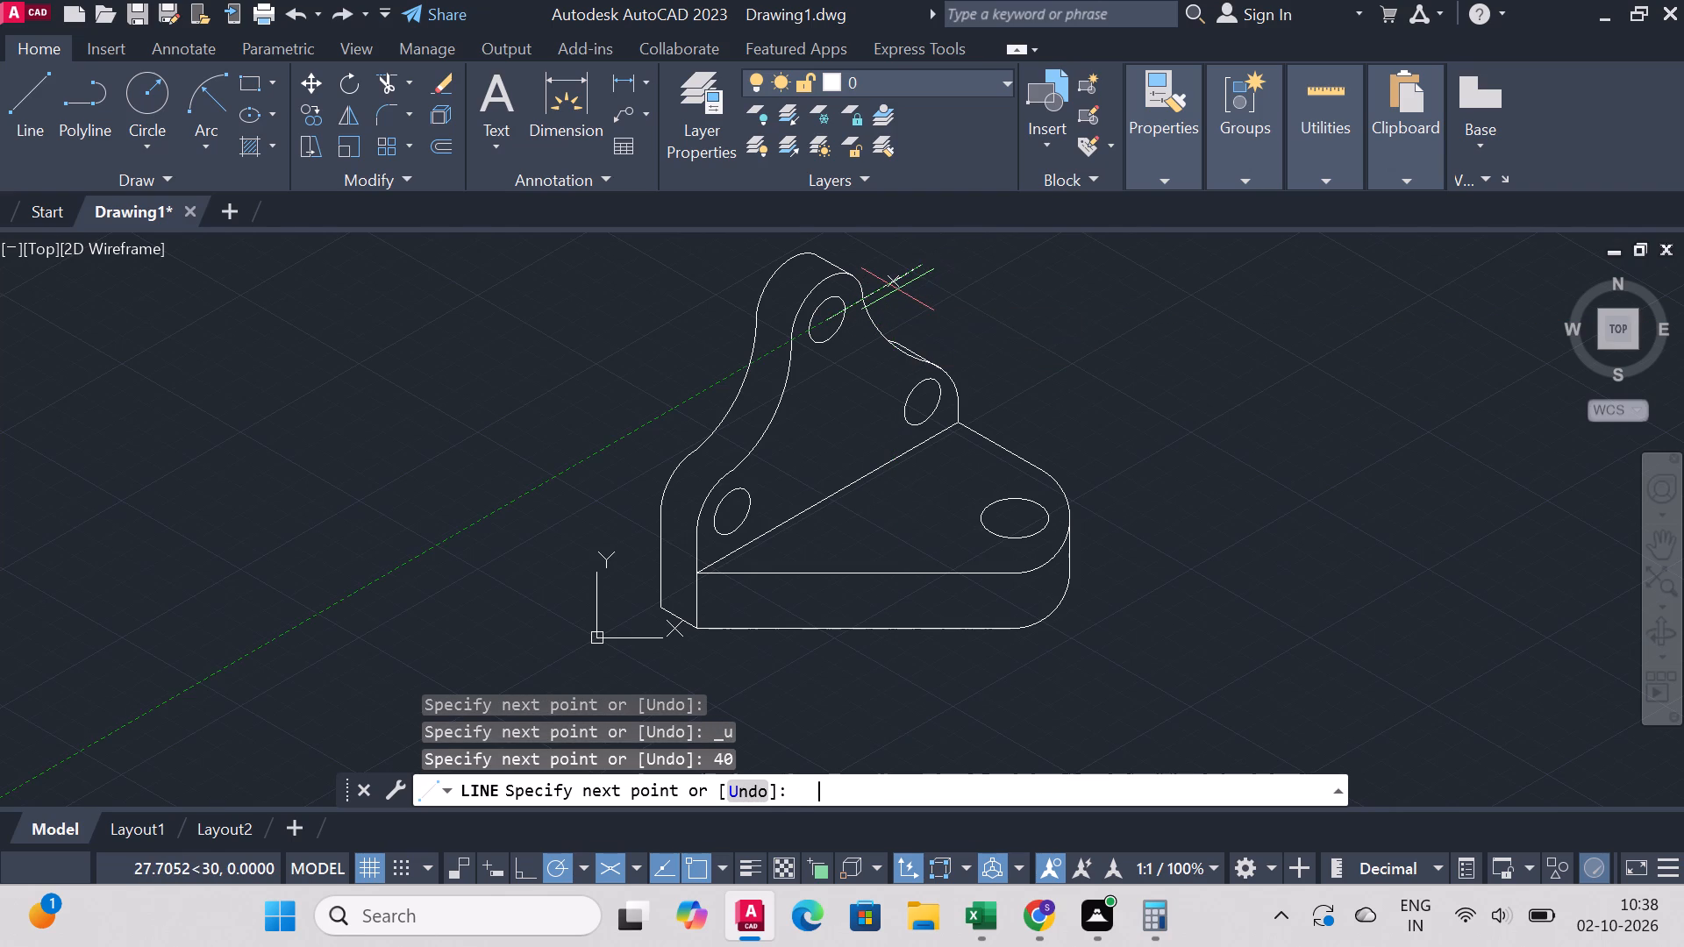
{"action": "left_click", "coordinate": [922, 401]}
{"action": "right_click", "coordinate": [922, 401]}
{"action": "left_click", "coordinate": [995, 408]}
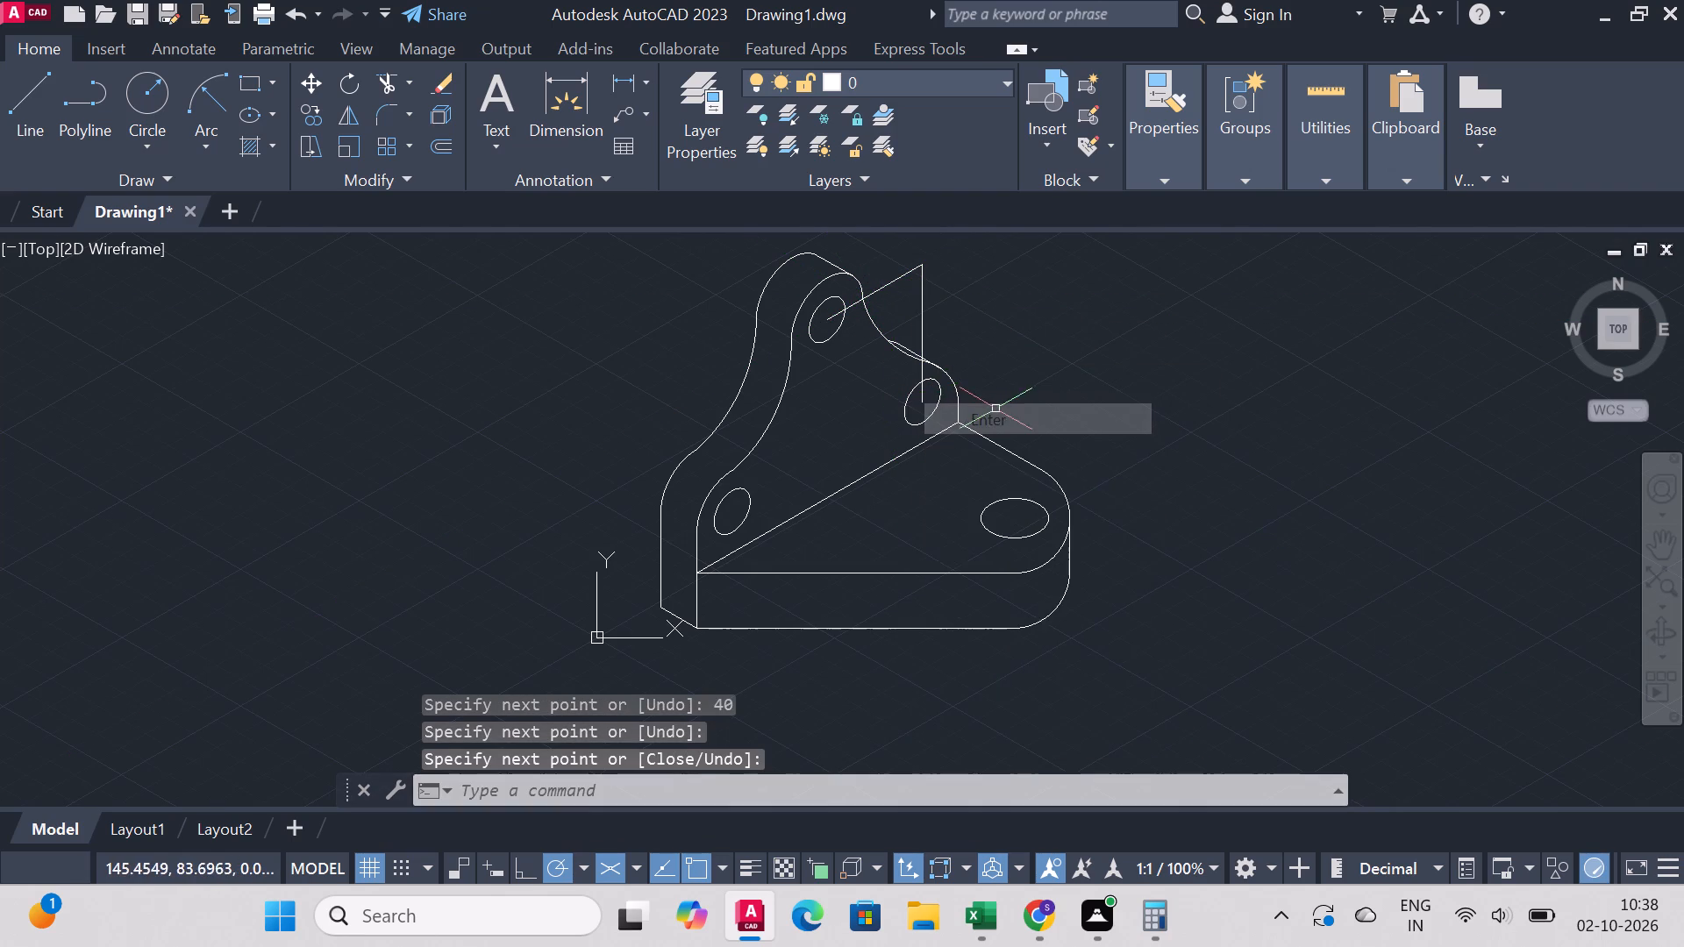
Draw a line from the plate's lower-left hole centre 50 straight up, continuing 40 at 30° to the top hole's centre.
{"action": "right_click", "coordinate": [1010, 326]}
{"action": "left_click", "coordinate": [1061, 337]}
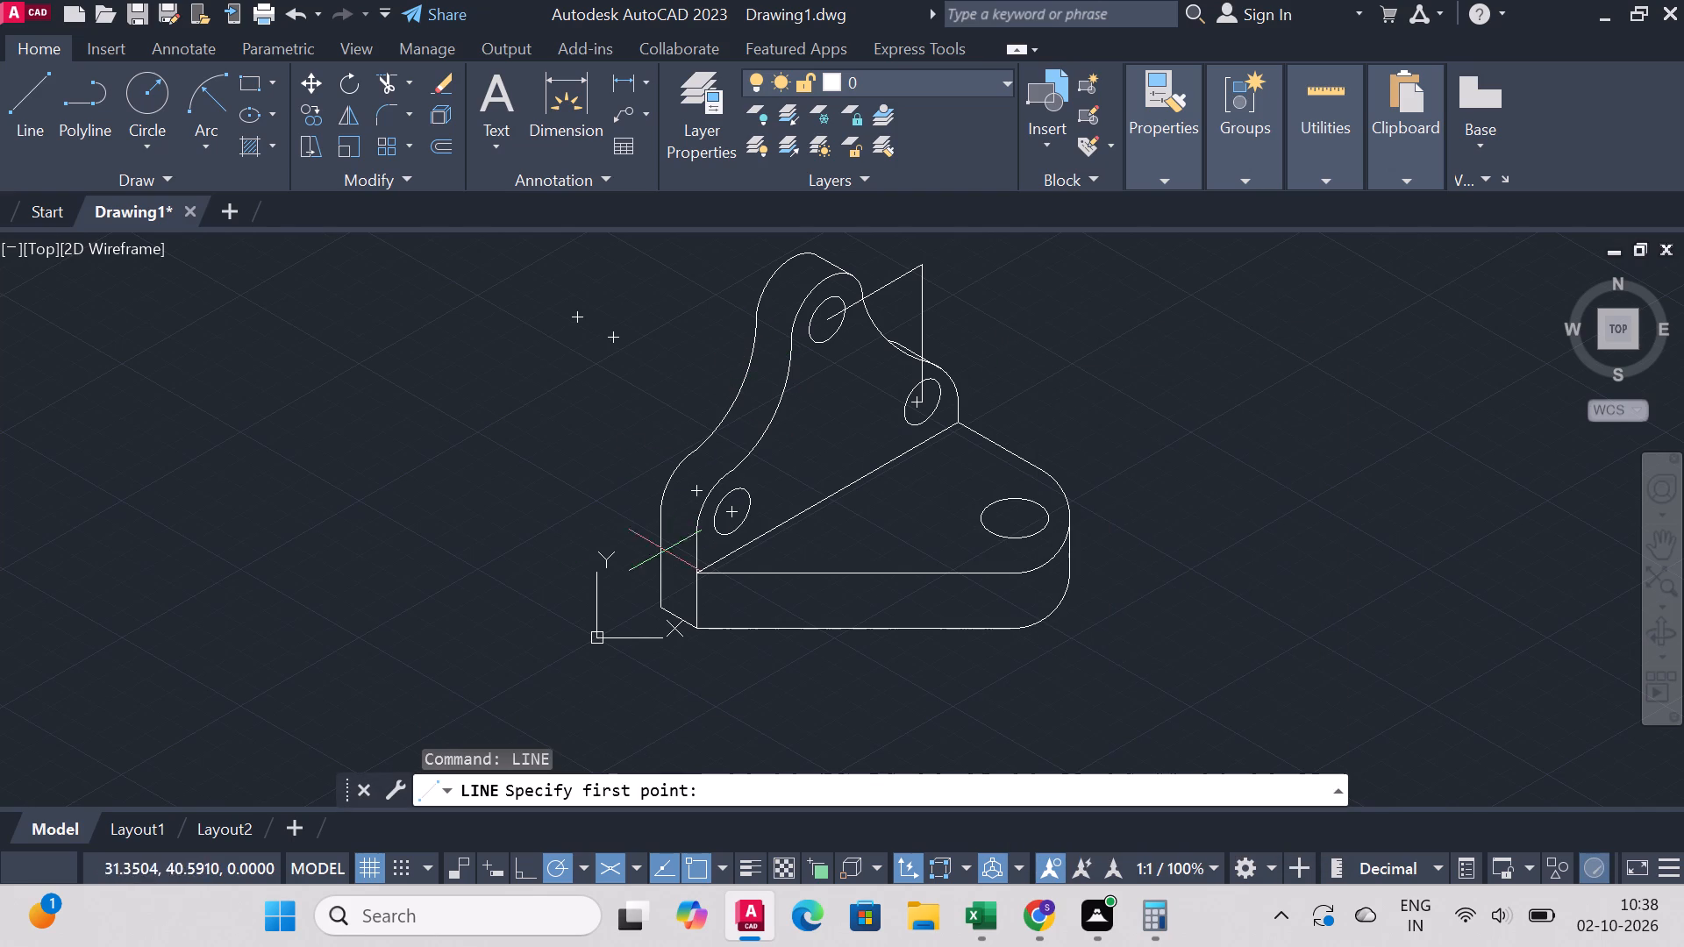
{"action": "left_click", "coordinate": [729, 511]}
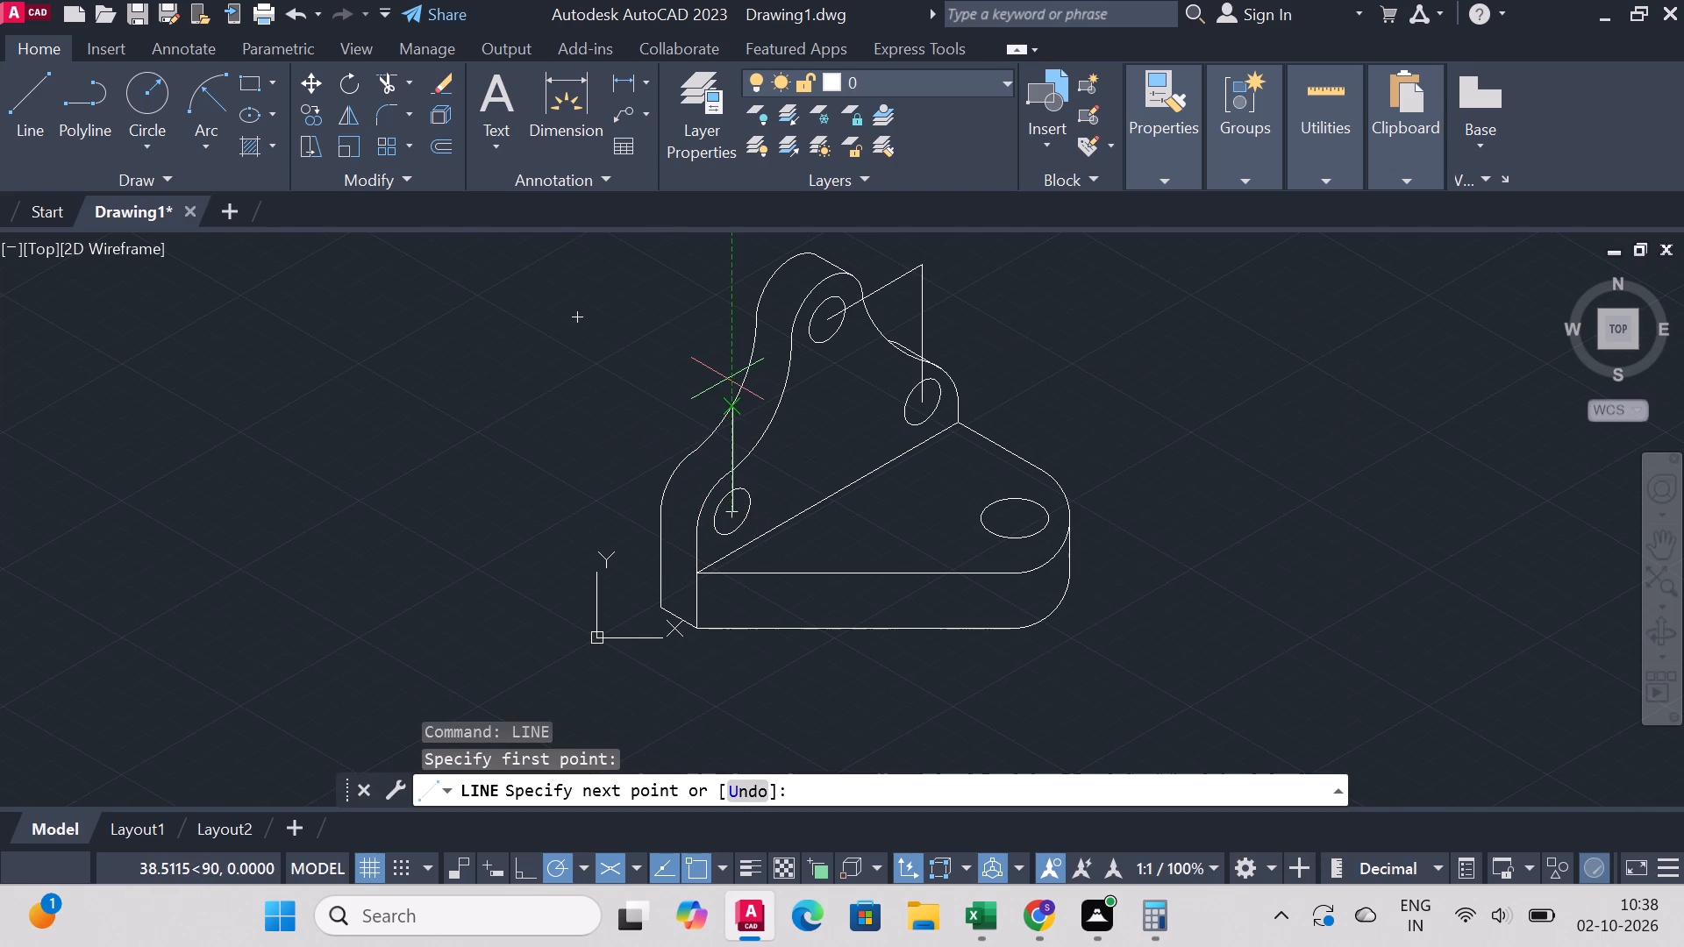
{"action": "type", "text": "50"}
{"action": "key", "text": "Return"}
{"action": "left_click", "coordinate": [824, 323]}
{"action": "right_click", "coordinate": [824, 322]}
{"action": "left_click", "coordinate": [920, 339]}
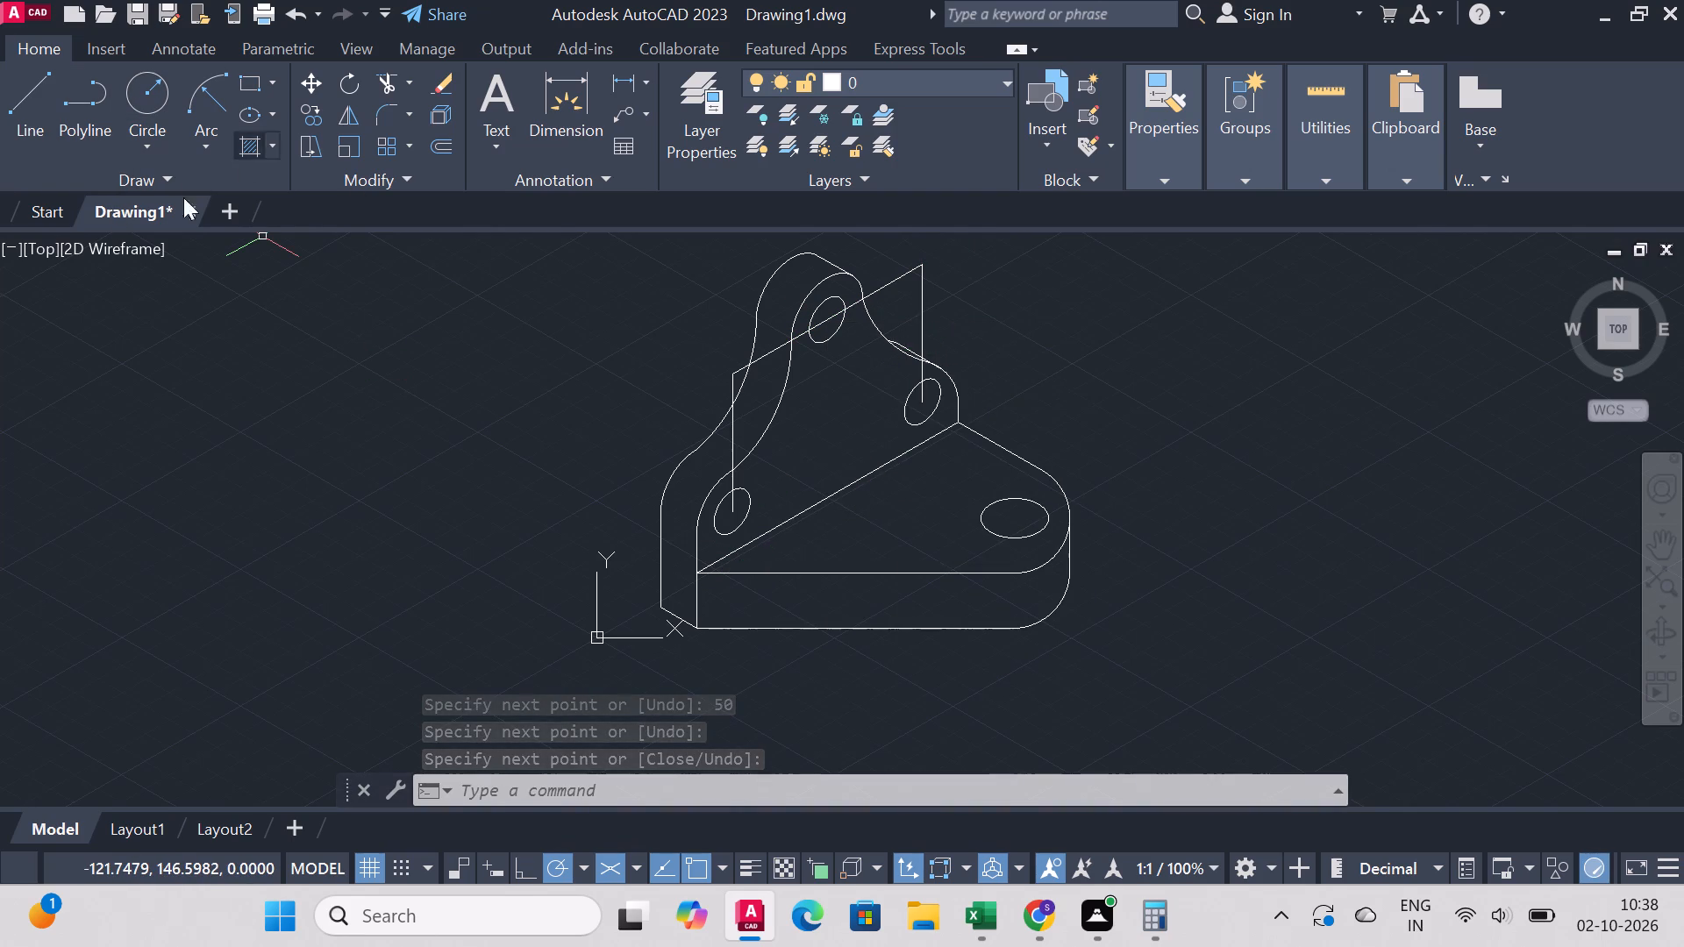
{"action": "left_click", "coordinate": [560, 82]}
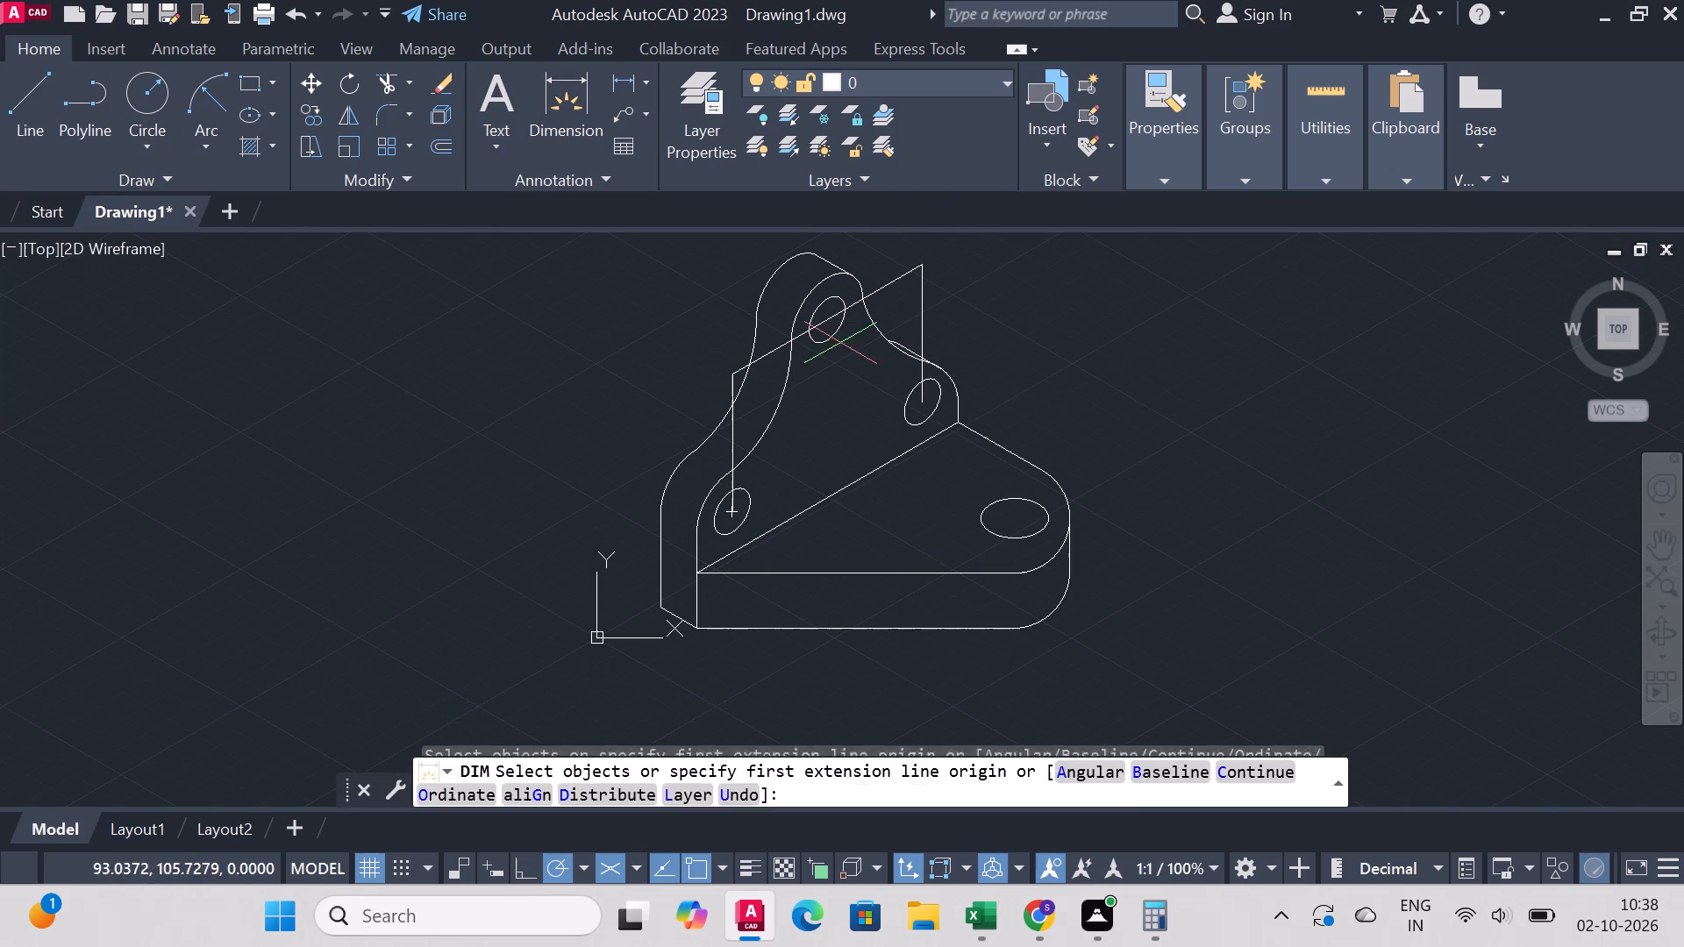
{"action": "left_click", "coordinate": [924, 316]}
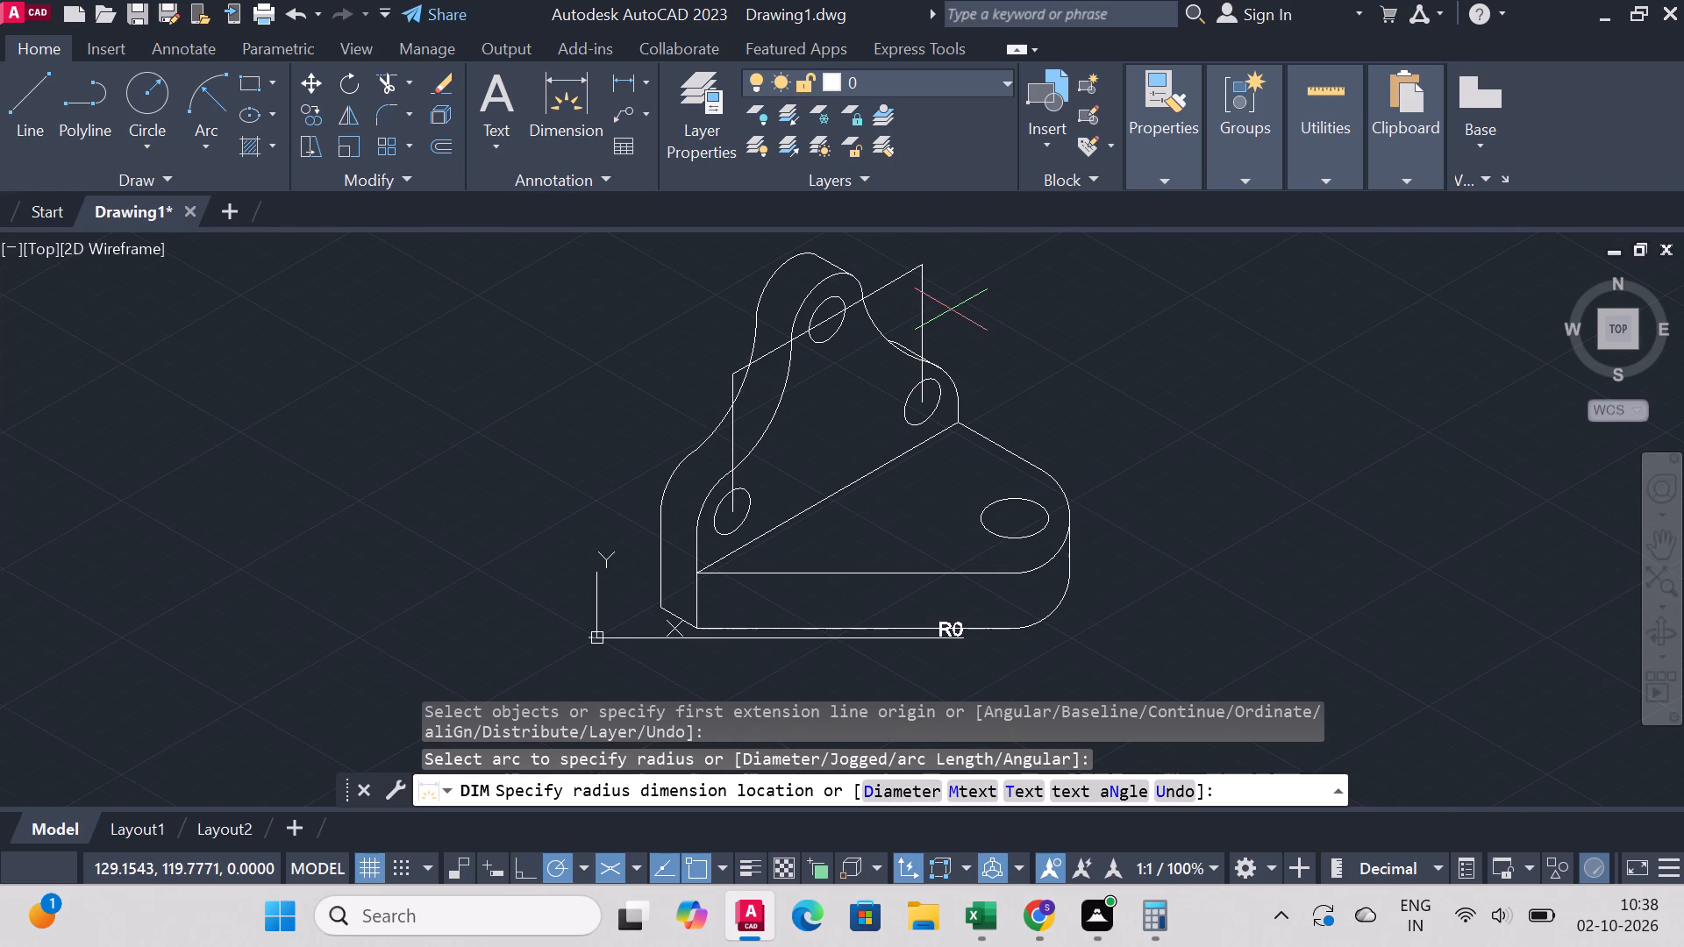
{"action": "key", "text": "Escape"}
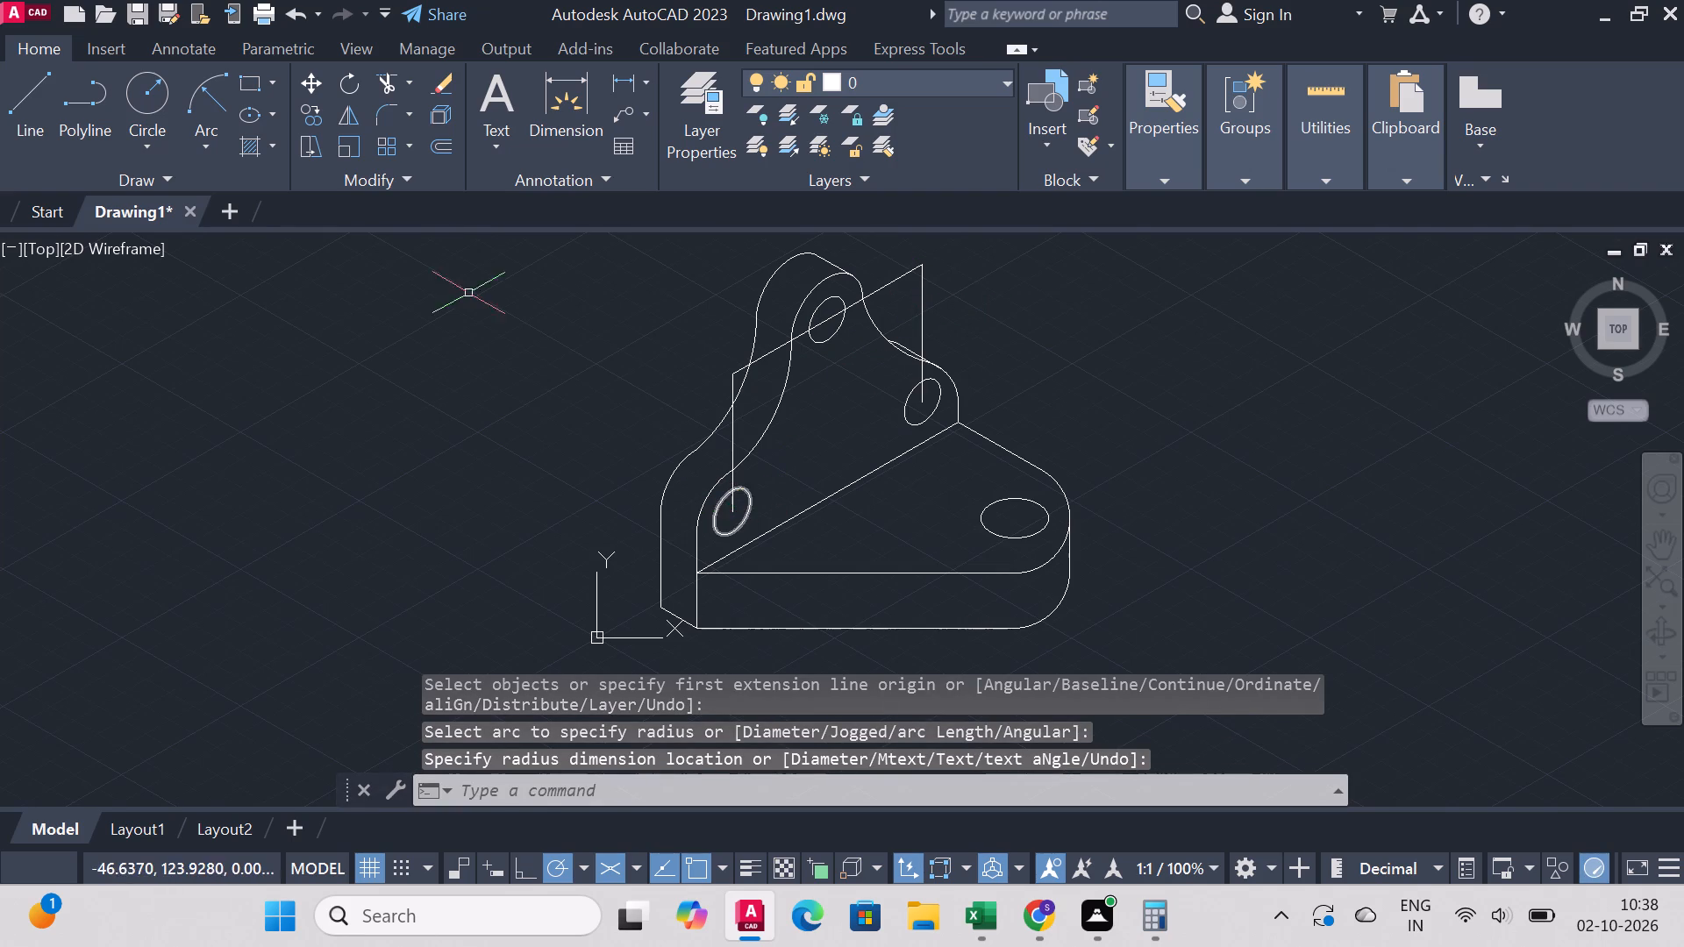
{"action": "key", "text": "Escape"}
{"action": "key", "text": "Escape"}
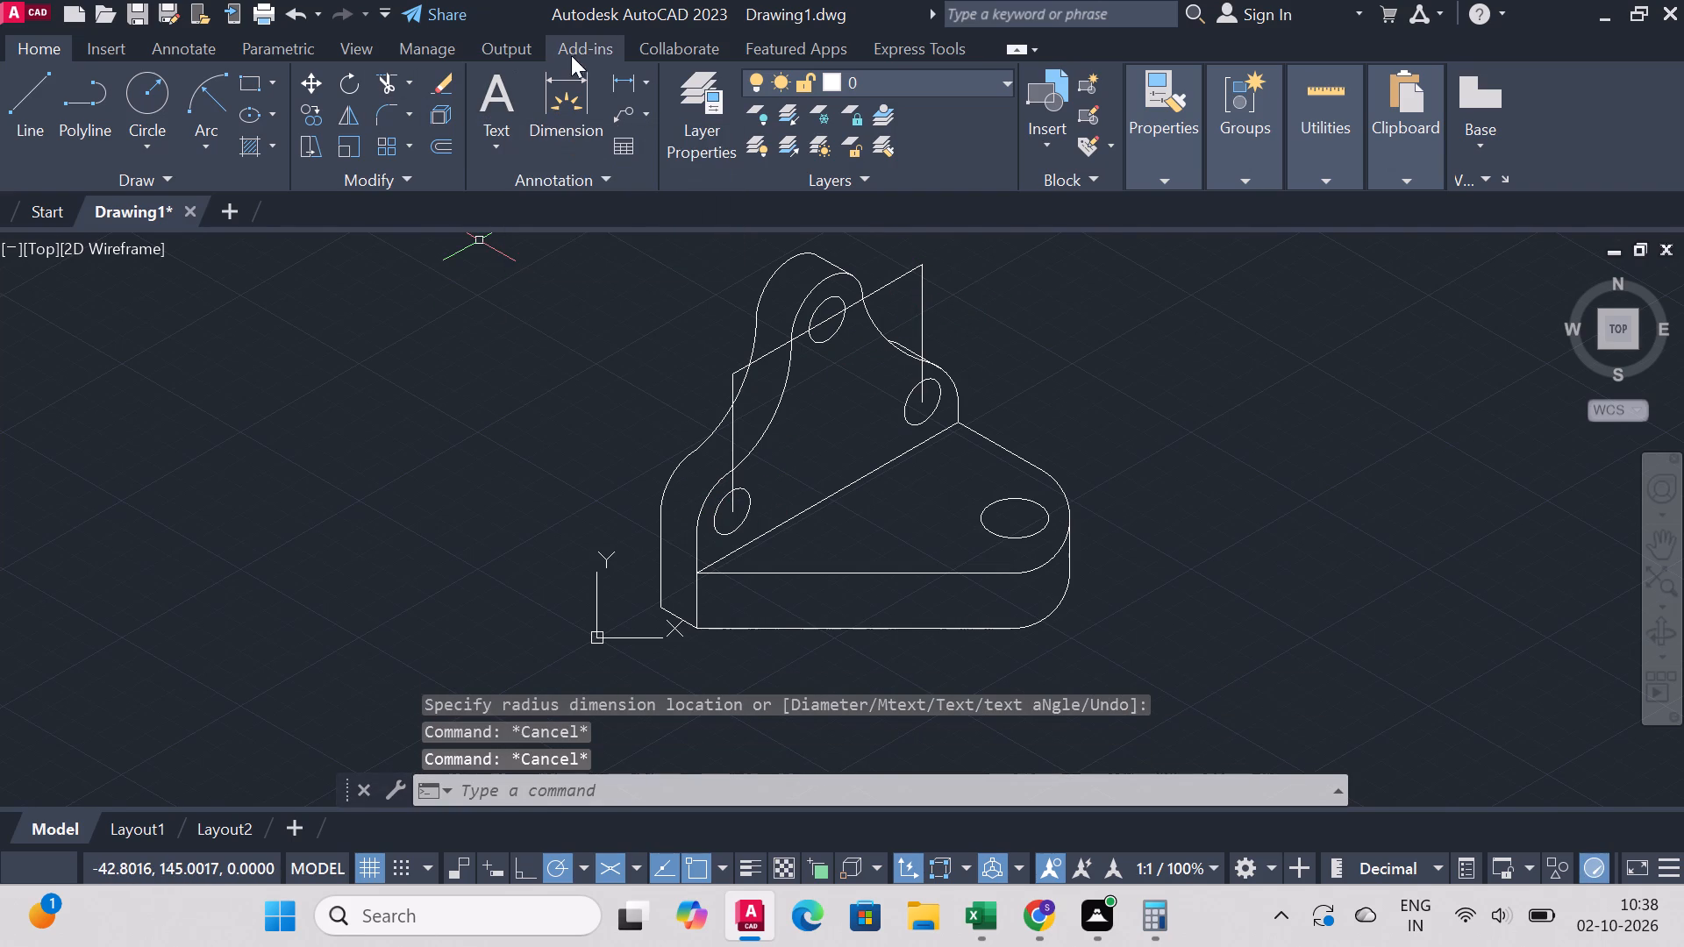
Dimension the vertical line rising from the plate's right-hand hole centre, placing the dimension to the right of the line.
{"action": "left_click", "coordinate": [569, 93]}
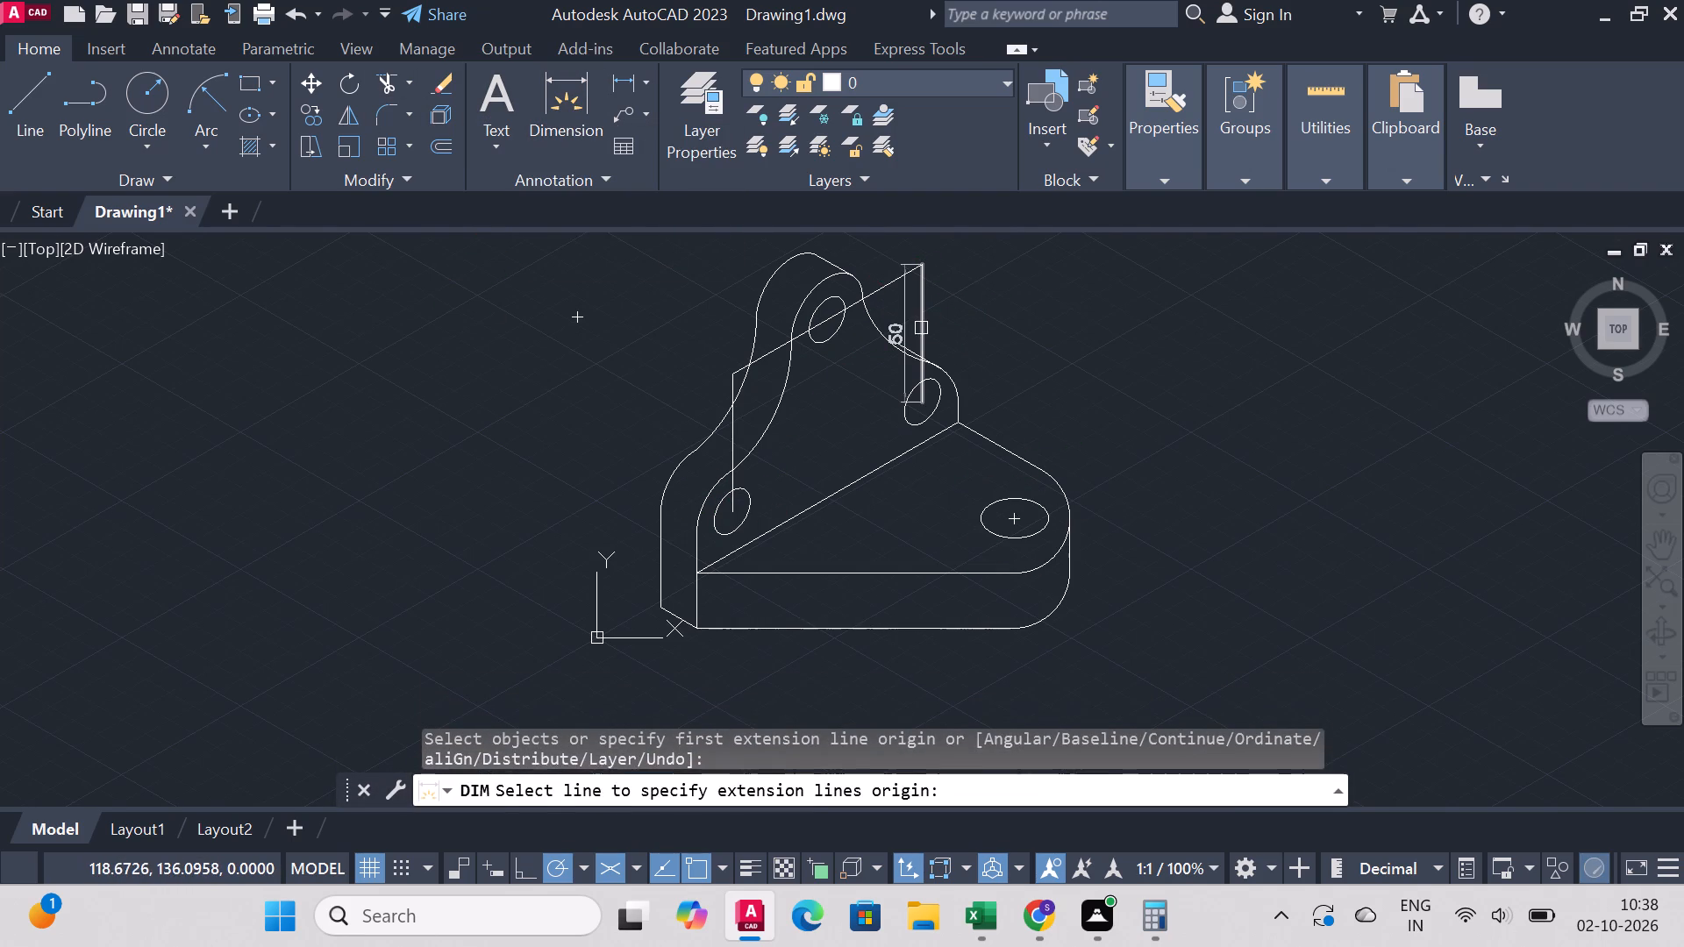
{"action": "left_click", "coordinate": [921, 328]}
{"action": "left_click", "coordinate": [1027, 307]}
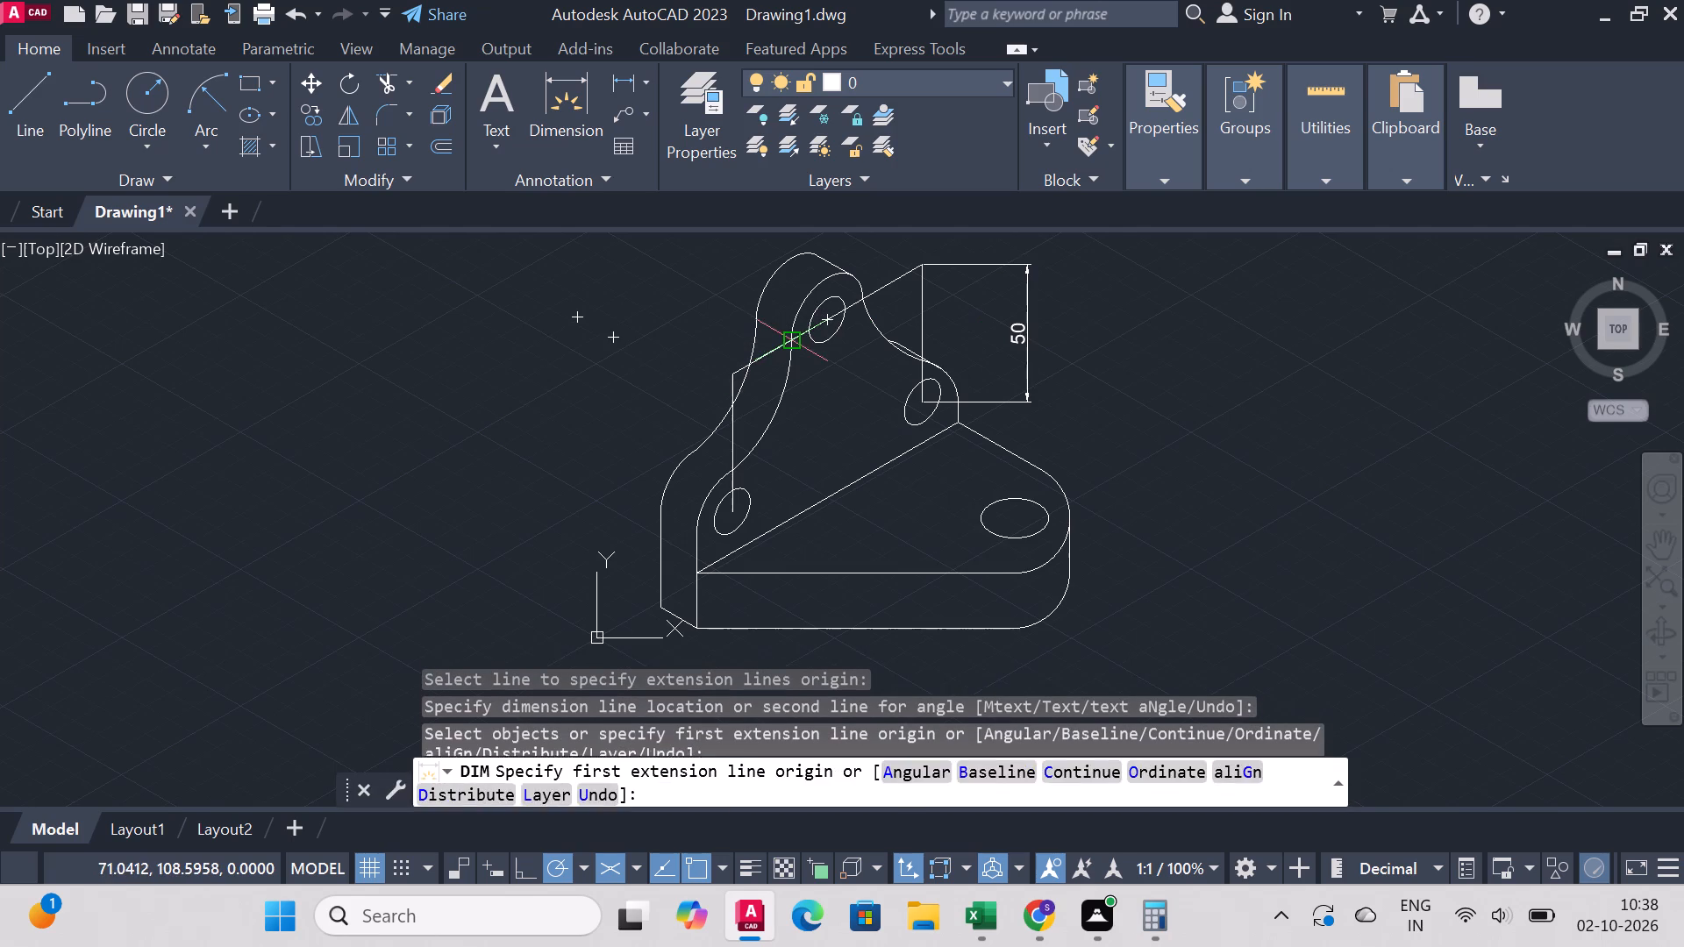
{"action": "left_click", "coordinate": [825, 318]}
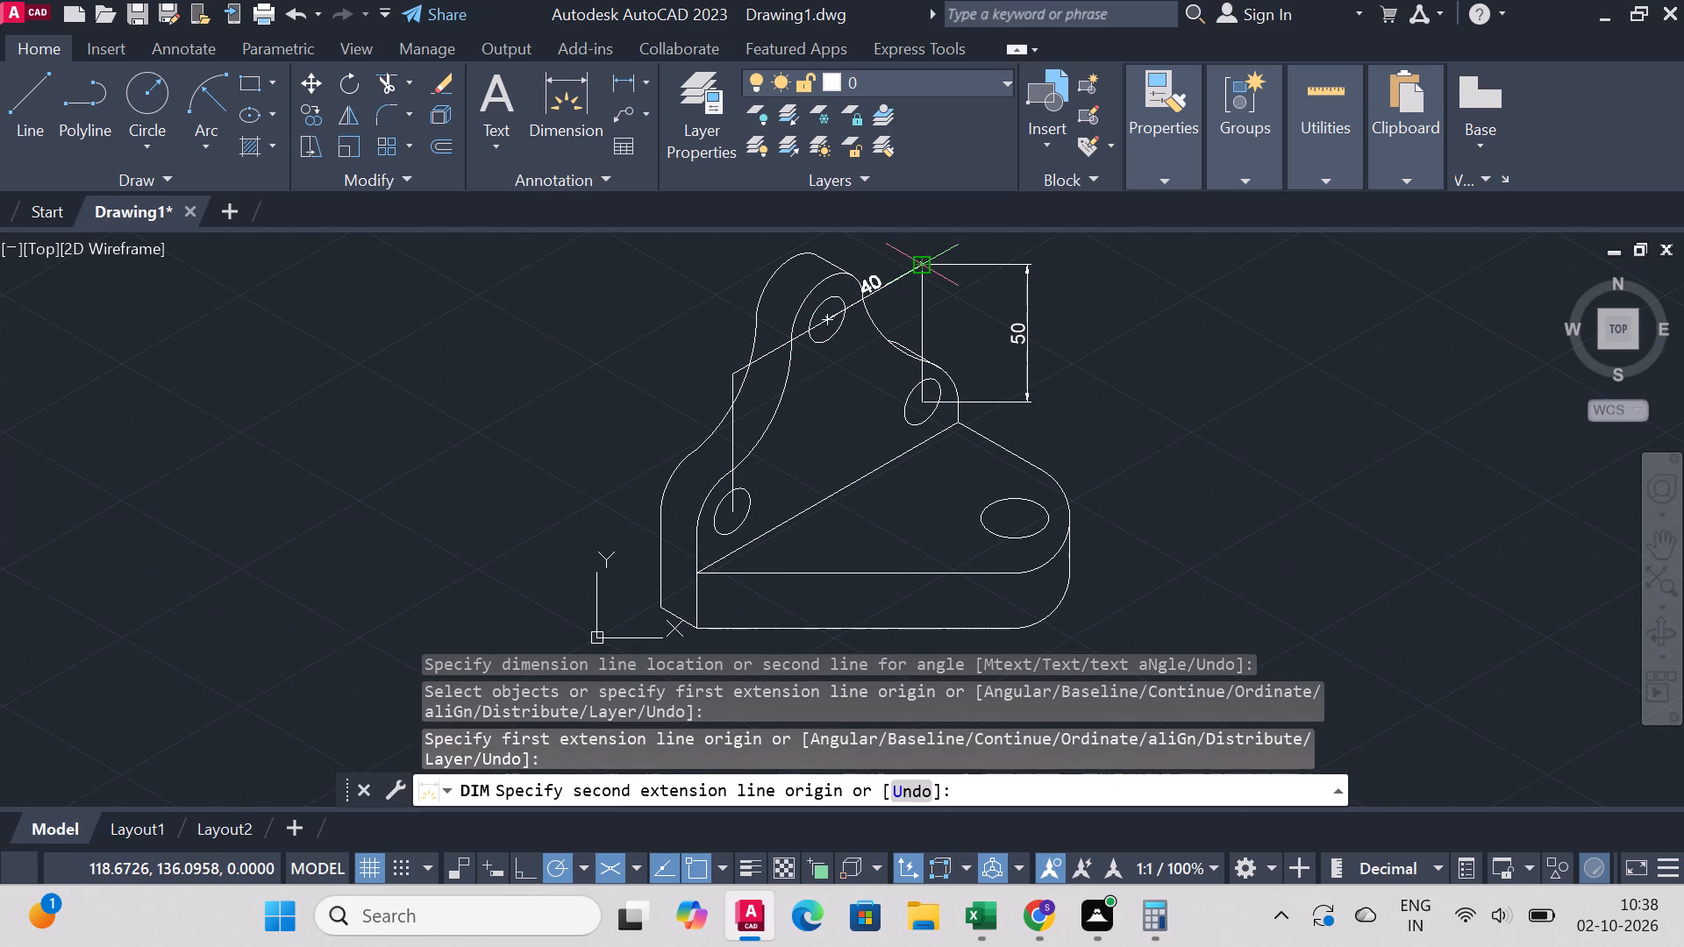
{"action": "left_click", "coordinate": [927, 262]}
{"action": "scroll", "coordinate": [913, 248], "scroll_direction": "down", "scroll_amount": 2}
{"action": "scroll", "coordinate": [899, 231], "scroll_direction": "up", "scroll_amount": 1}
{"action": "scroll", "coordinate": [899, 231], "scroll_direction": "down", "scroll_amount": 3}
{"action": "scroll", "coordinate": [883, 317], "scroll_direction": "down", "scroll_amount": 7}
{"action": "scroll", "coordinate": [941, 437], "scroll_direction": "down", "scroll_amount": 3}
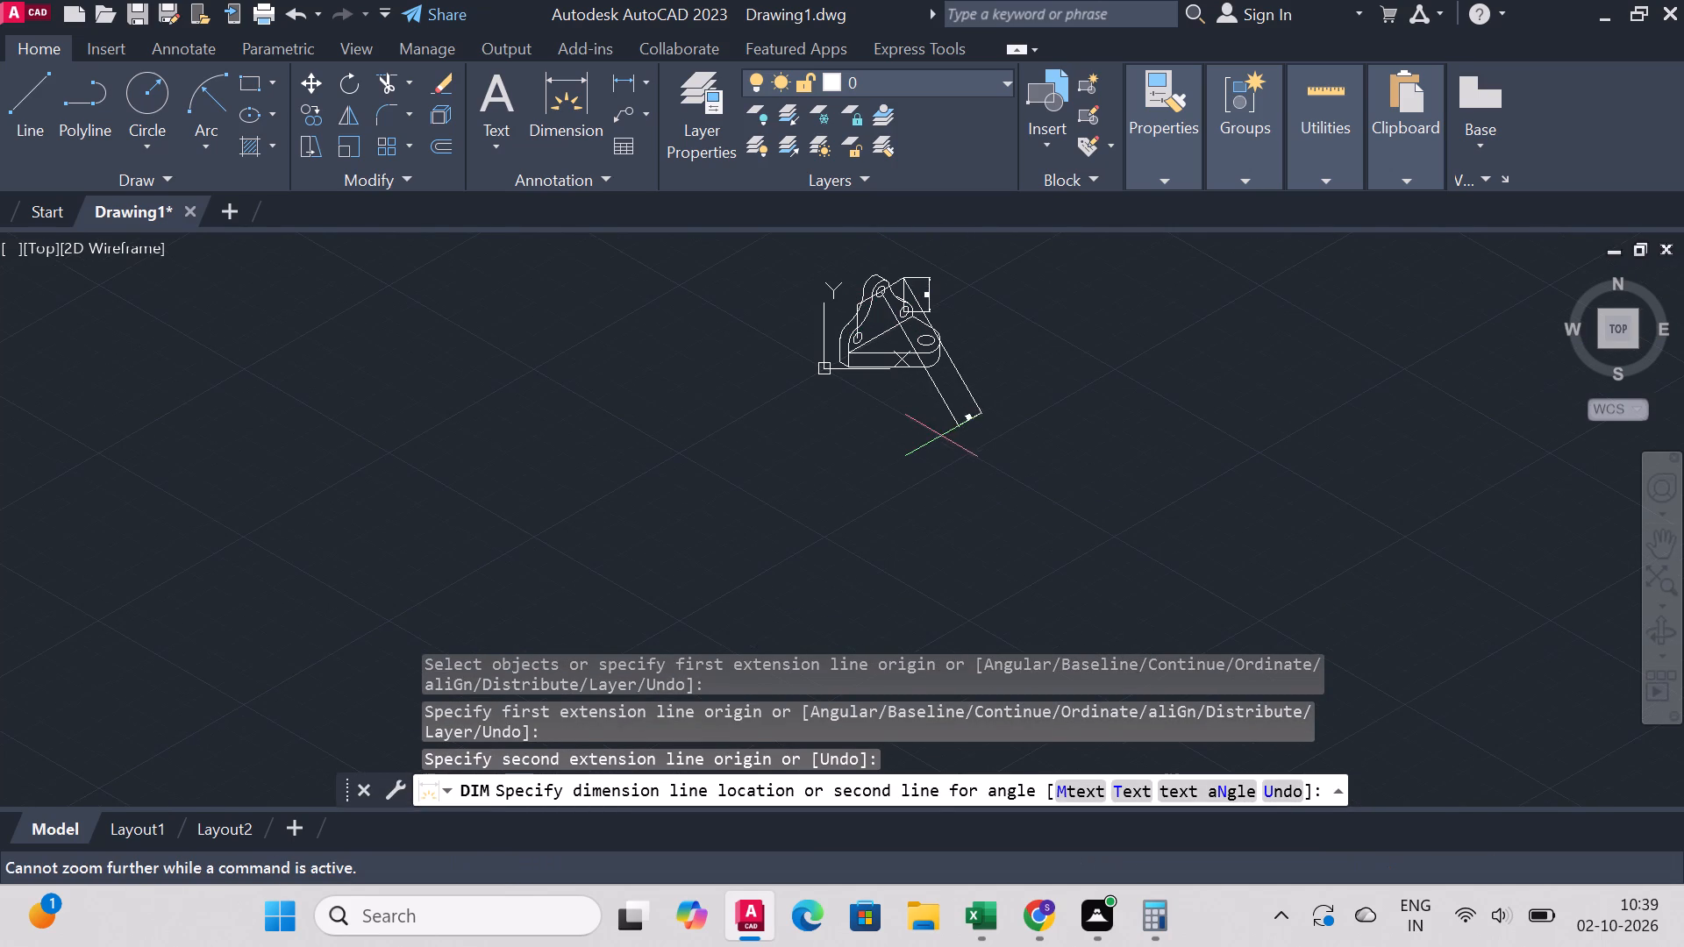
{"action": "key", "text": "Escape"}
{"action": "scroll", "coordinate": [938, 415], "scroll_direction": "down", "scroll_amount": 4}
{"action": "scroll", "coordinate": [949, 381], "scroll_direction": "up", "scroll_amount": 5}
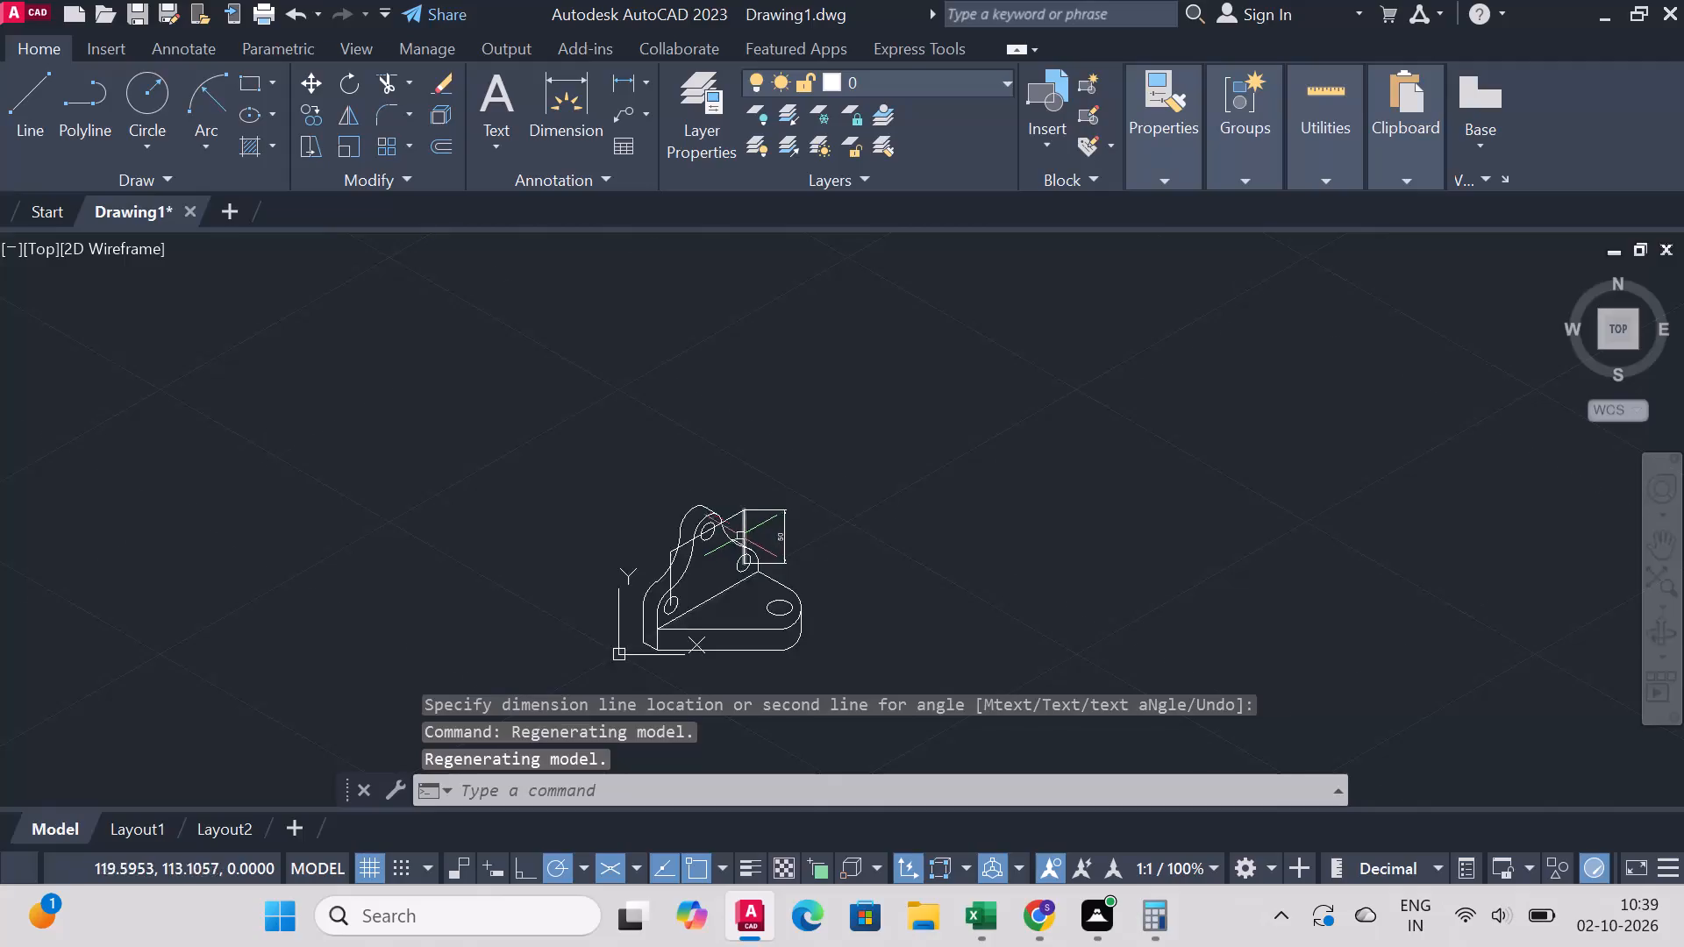
Dimension the sloped line from the top hole's centre to the upper-right construction corner, placing the dimension above the plate.
{"action": "scroll", "coordinate": [739, 537], "scroll_direction": "up", "scroll_amount": 1}
{"action": "scroll", "coordinate": [811, 473], "scroll_direction": "down", "scroll_amount": 3}
{"action": "scroll", "coordinate": [780, 513], "scroll_direction": "up", "scroll_amount": 3}
{"action": "scroll", "coordinate": [779, 415], "scroll_direction": "up", "scroll_amount": 1}
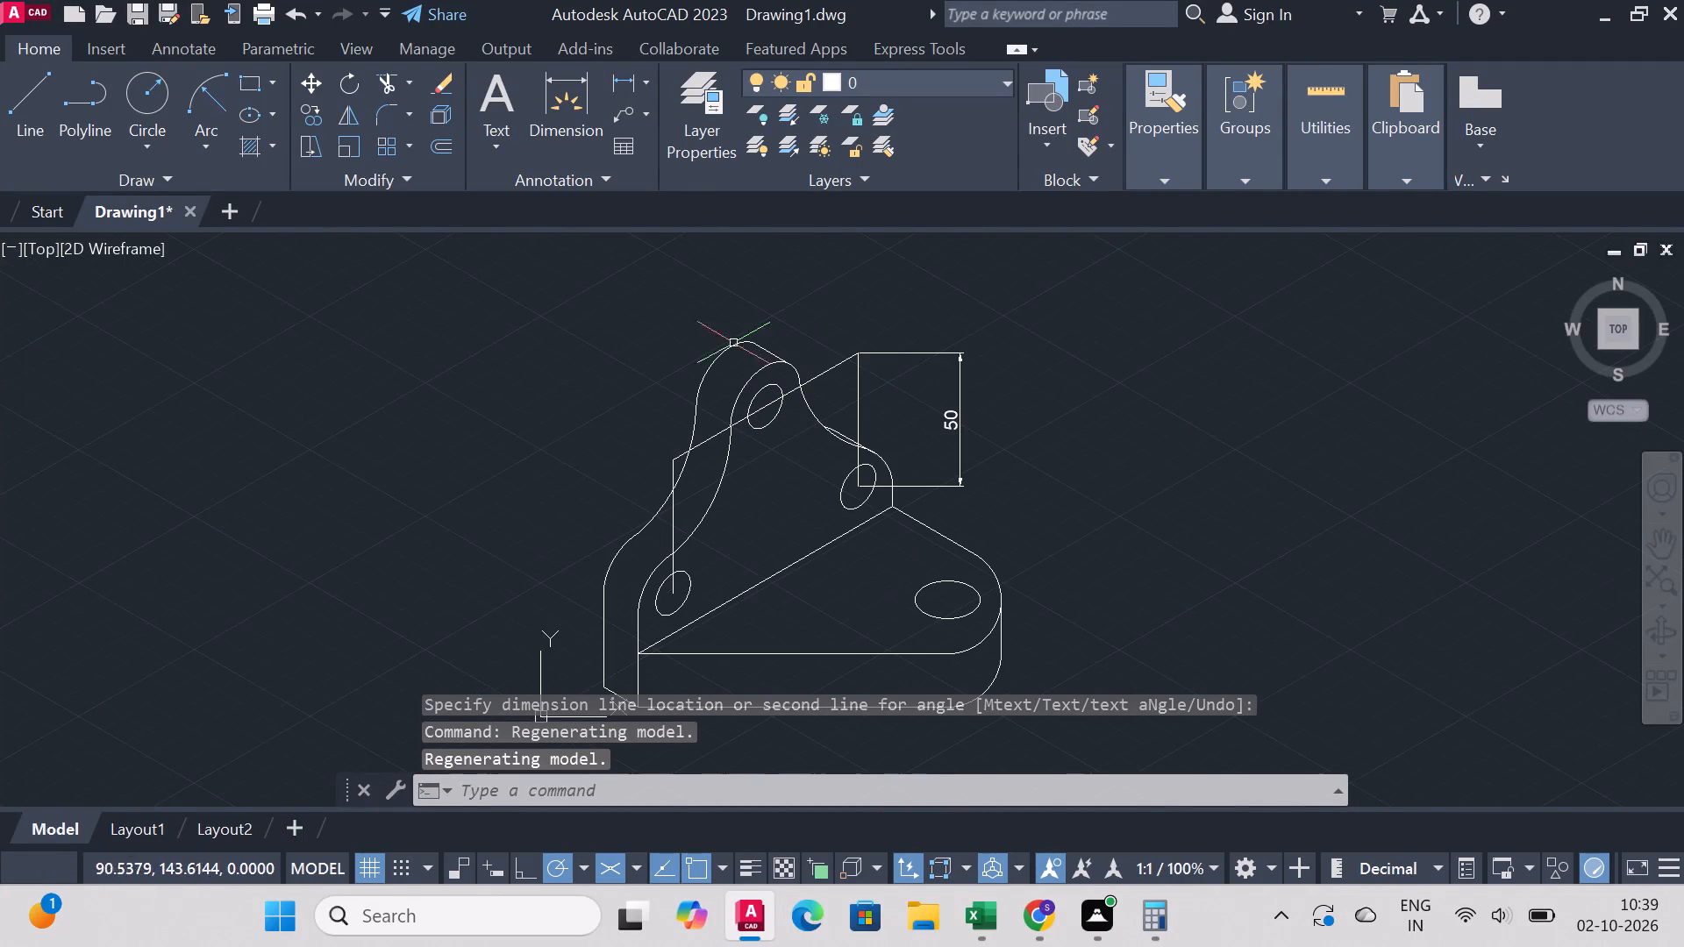
{"action": "left_click", "coordinate": [578, 75]}
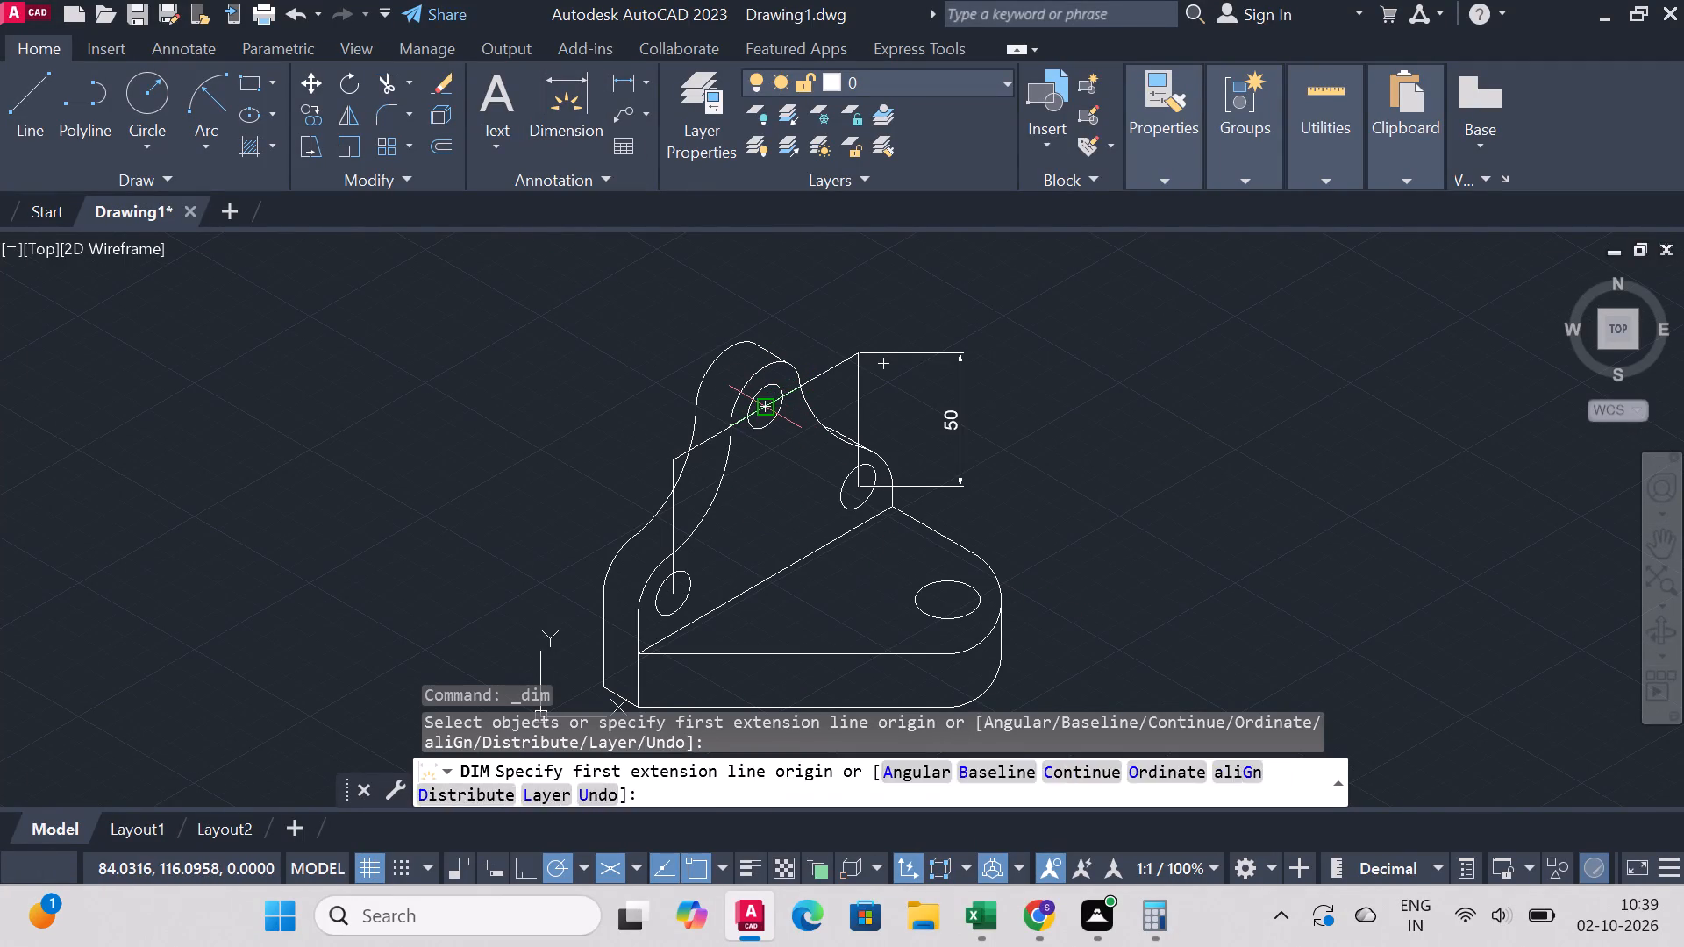
{"action": "left_click", "coordinate": [772, 406]}
{"action": "left_click", "coordinate": [858, 349]}
{"action": "left_click", "coordinate": [810, 279]}
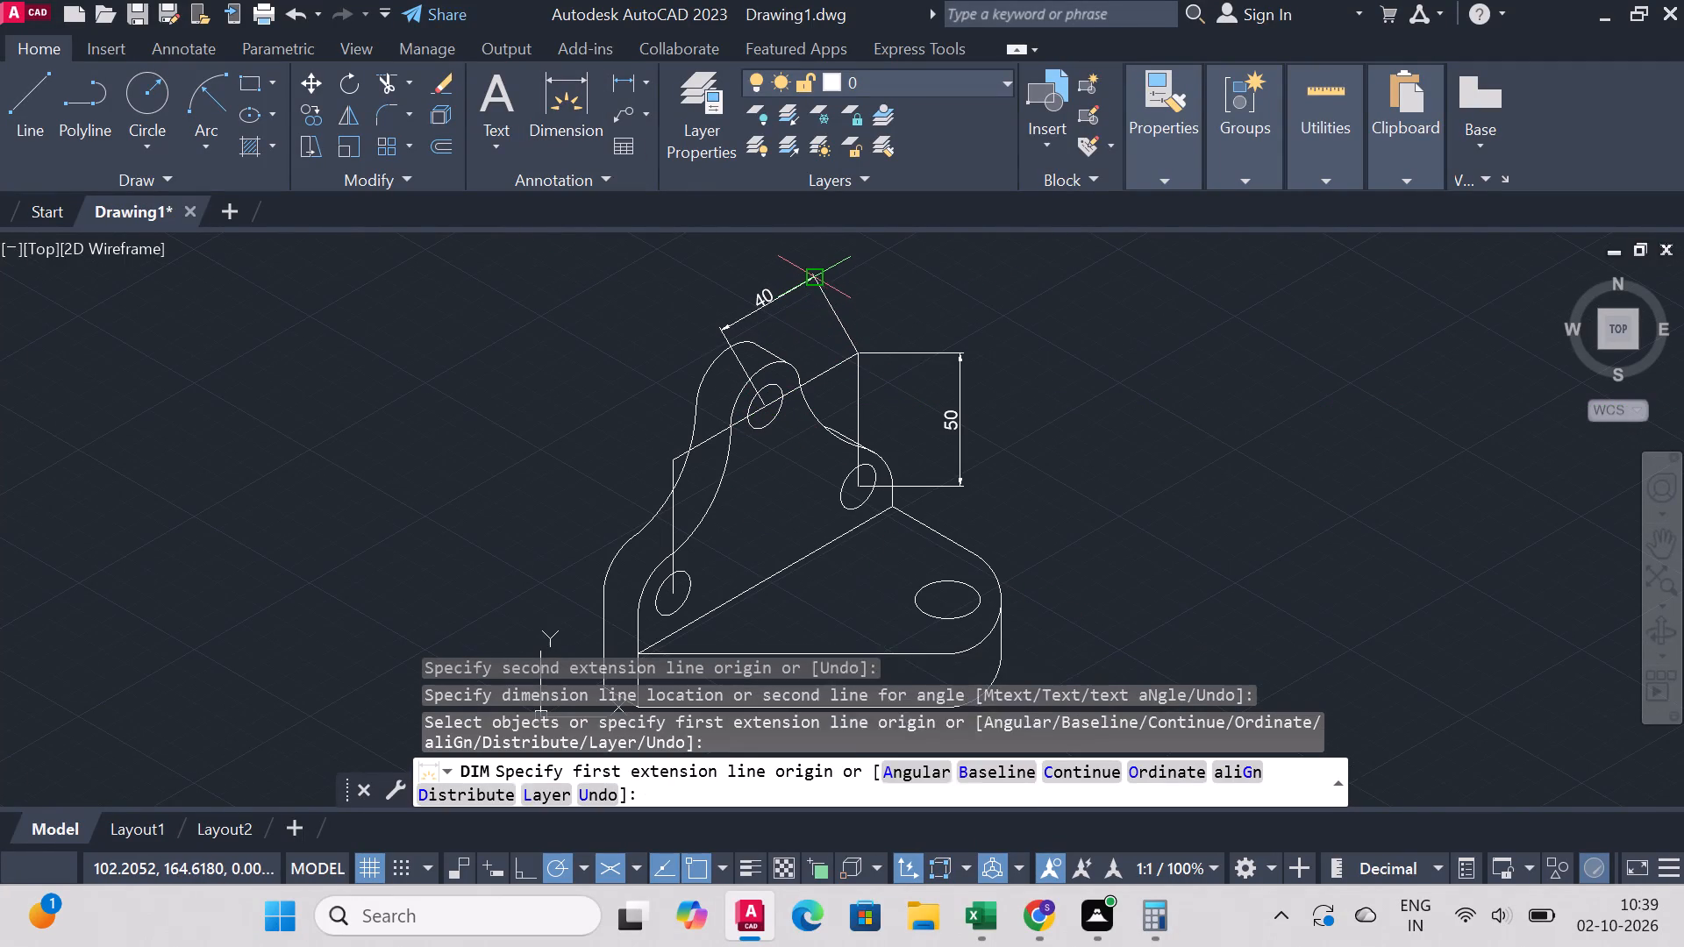
{"action": "right_click", "coordinate": [810, 279]}
{"action": "left_click", "coordinate": [903, 307]}
Dimension the sloped line from the top hole's centre to the left construction corner, aligned with the neighbouring dimension above the plate.
{"action": "right_click", "coordinate": [837, 303]}
{"action": "left_click", "coordinate": [915, 311]}
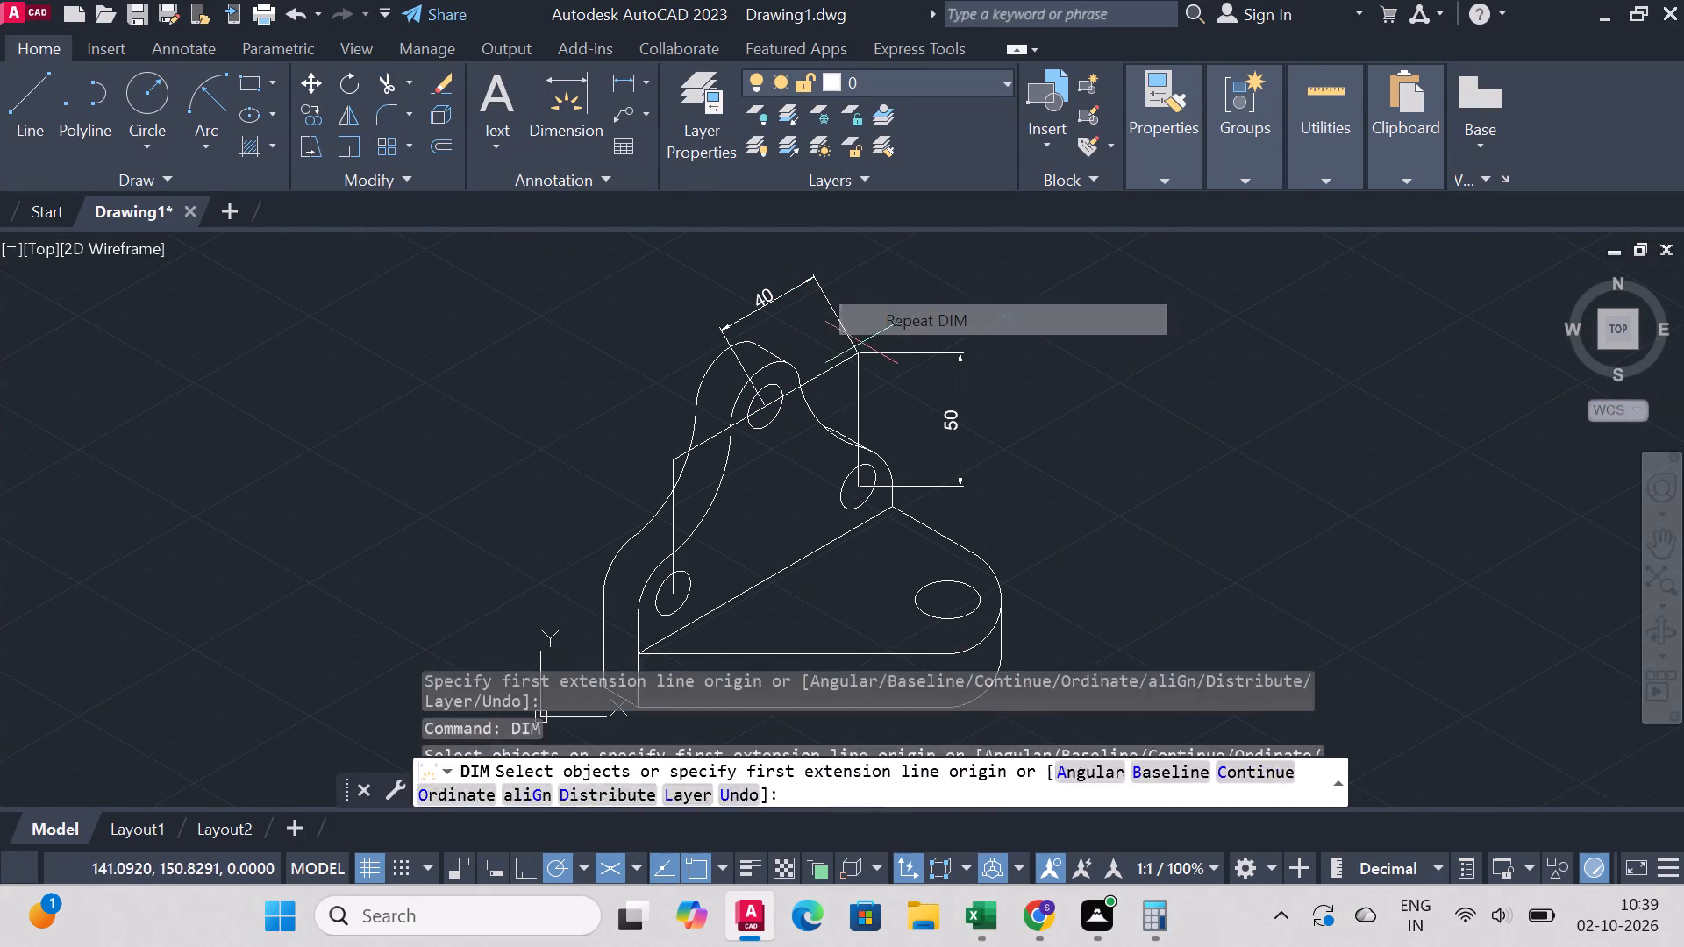
{"action": "left_click", "coordinate": [767, 405]}
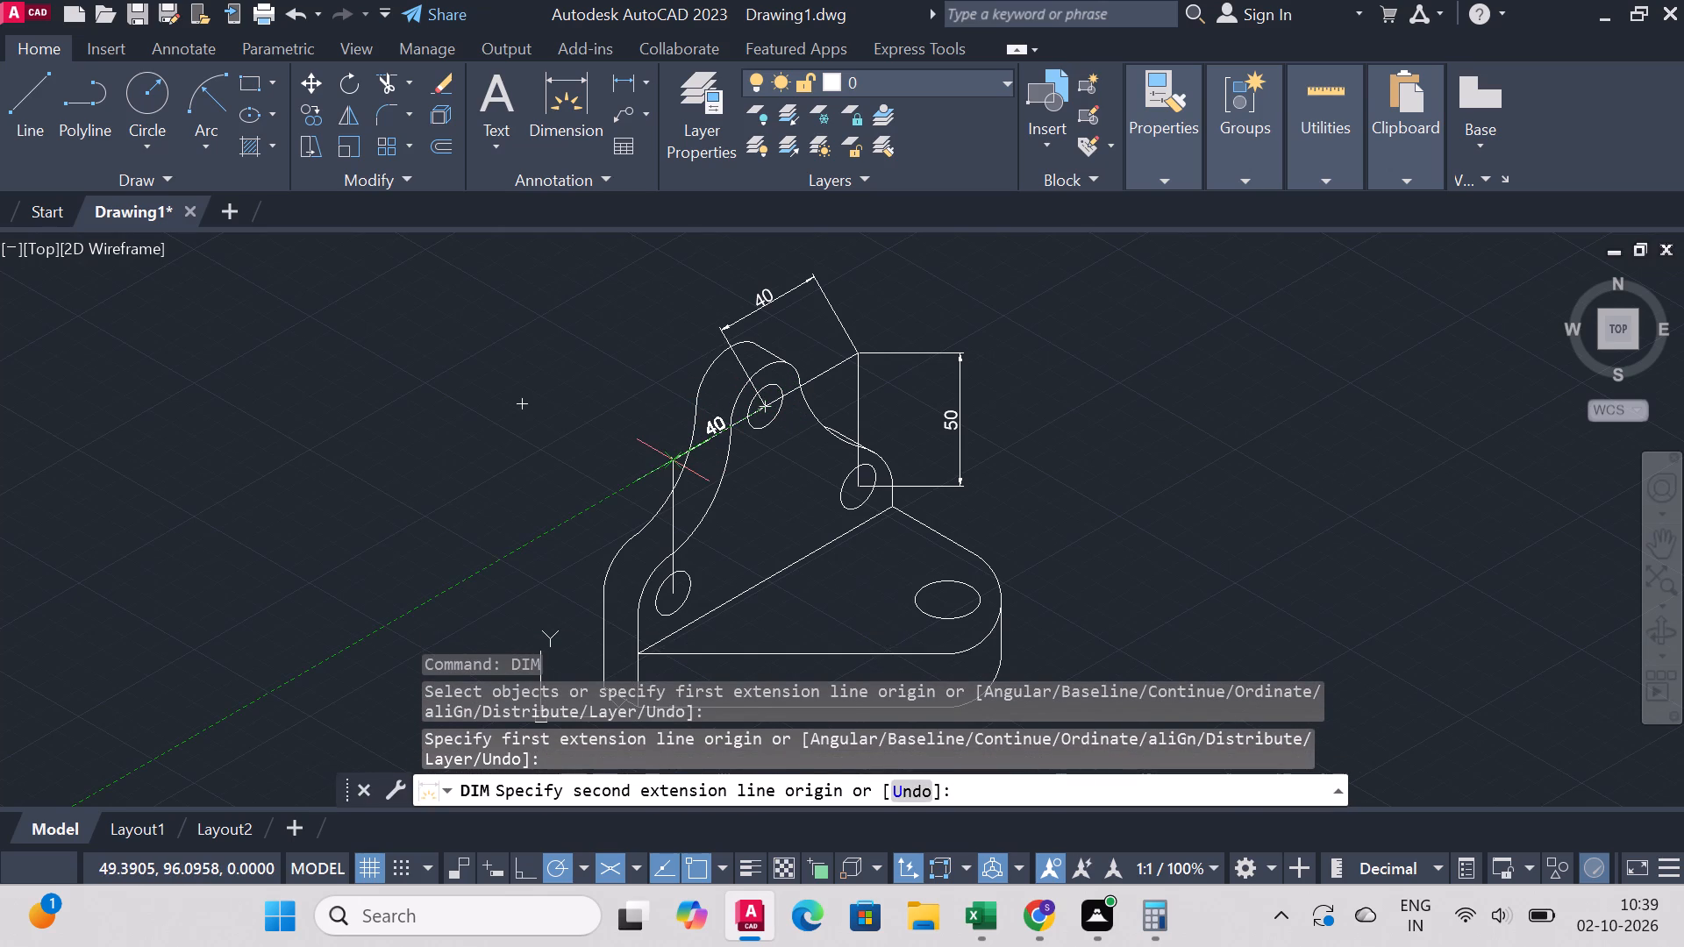
{"action": "left_click", "coordinate": [669, 459]}
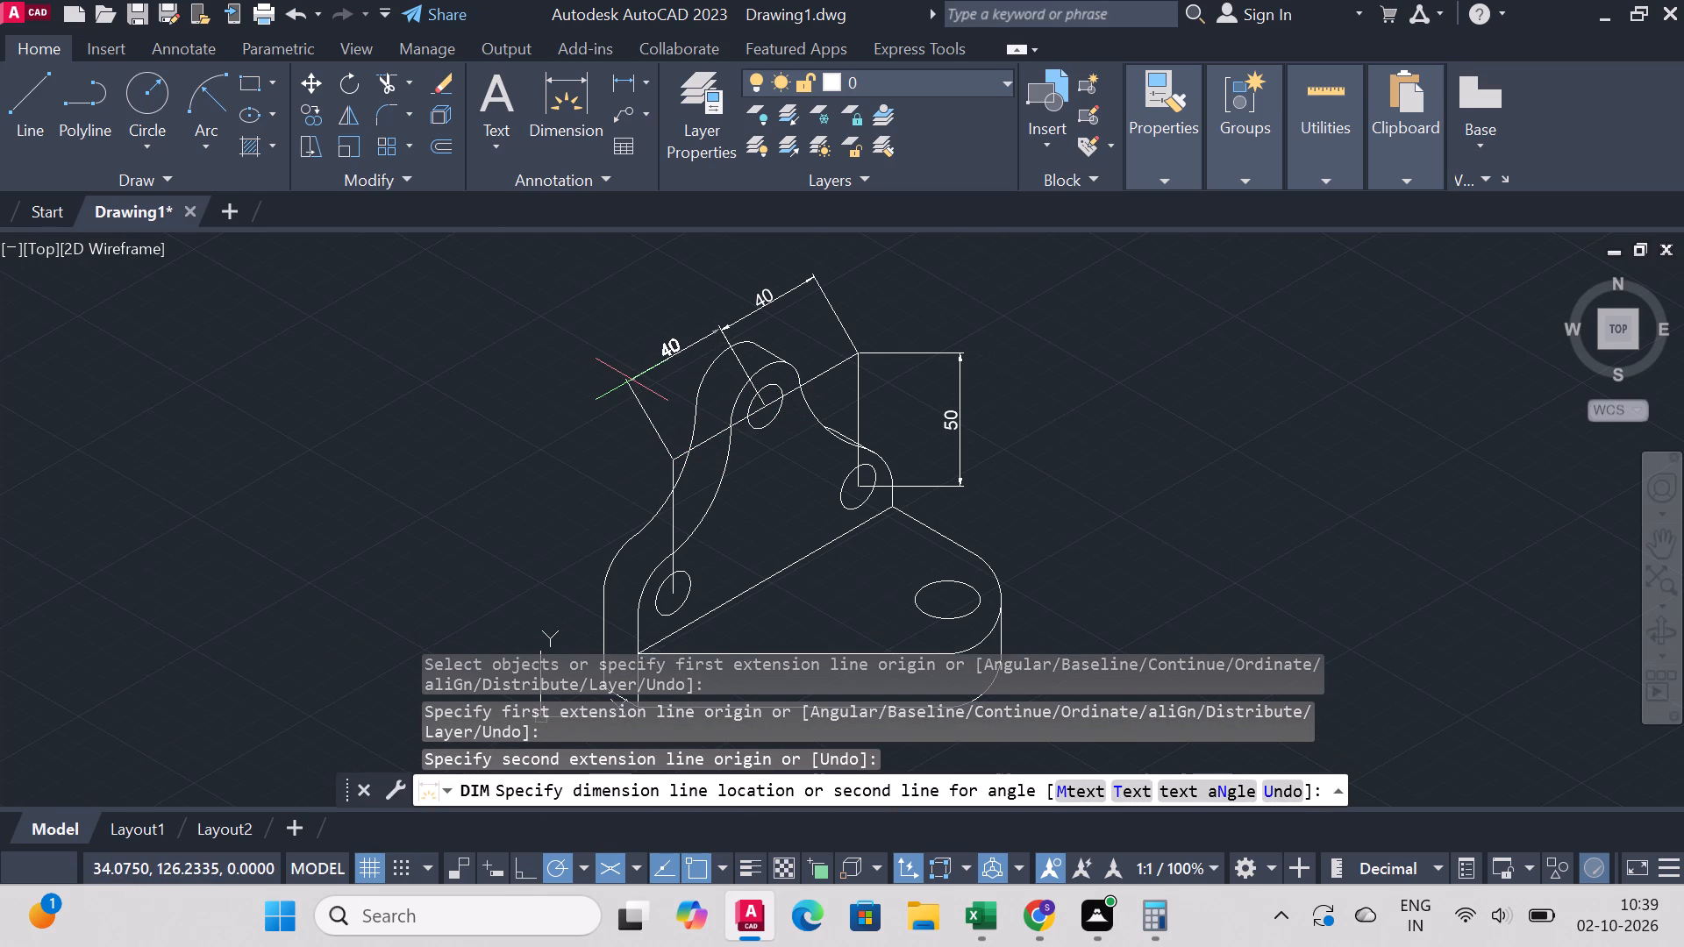
{"action": "left_click", "coordinate": [632, 381]}
Dimension the base's thickness along its left vertical edge, placing the dimension on the base's front face.
{"action": "scroll", "coordinate": [789, 374], "scroll_direction": "down", "scroll_amount": 1}
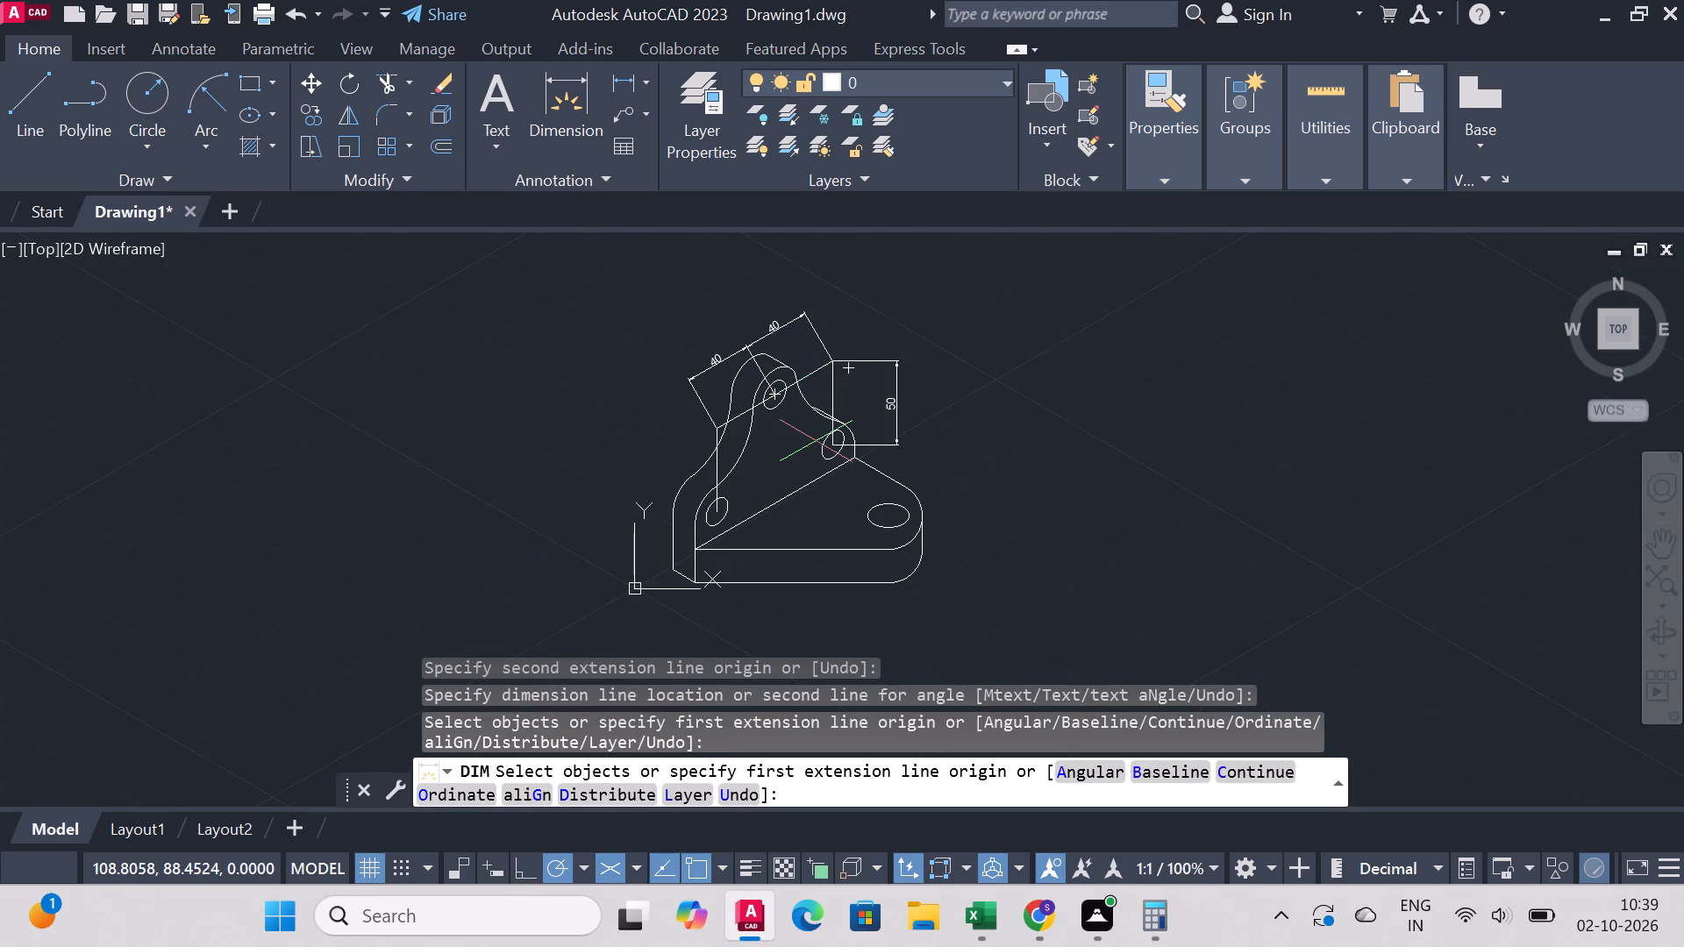
{"action": "scroll", "coordinate": [816, 441], "scroll_direction": "down", "scroll_amount": 1}
{"action": "scroll", "coordinate": [834, 474], "scroll_direction": "up", "scroll_amount": 2}
{"action": "scroll", "coordinate": [834, 474], "scroll_direction": "down", "scroll_amount": 2}
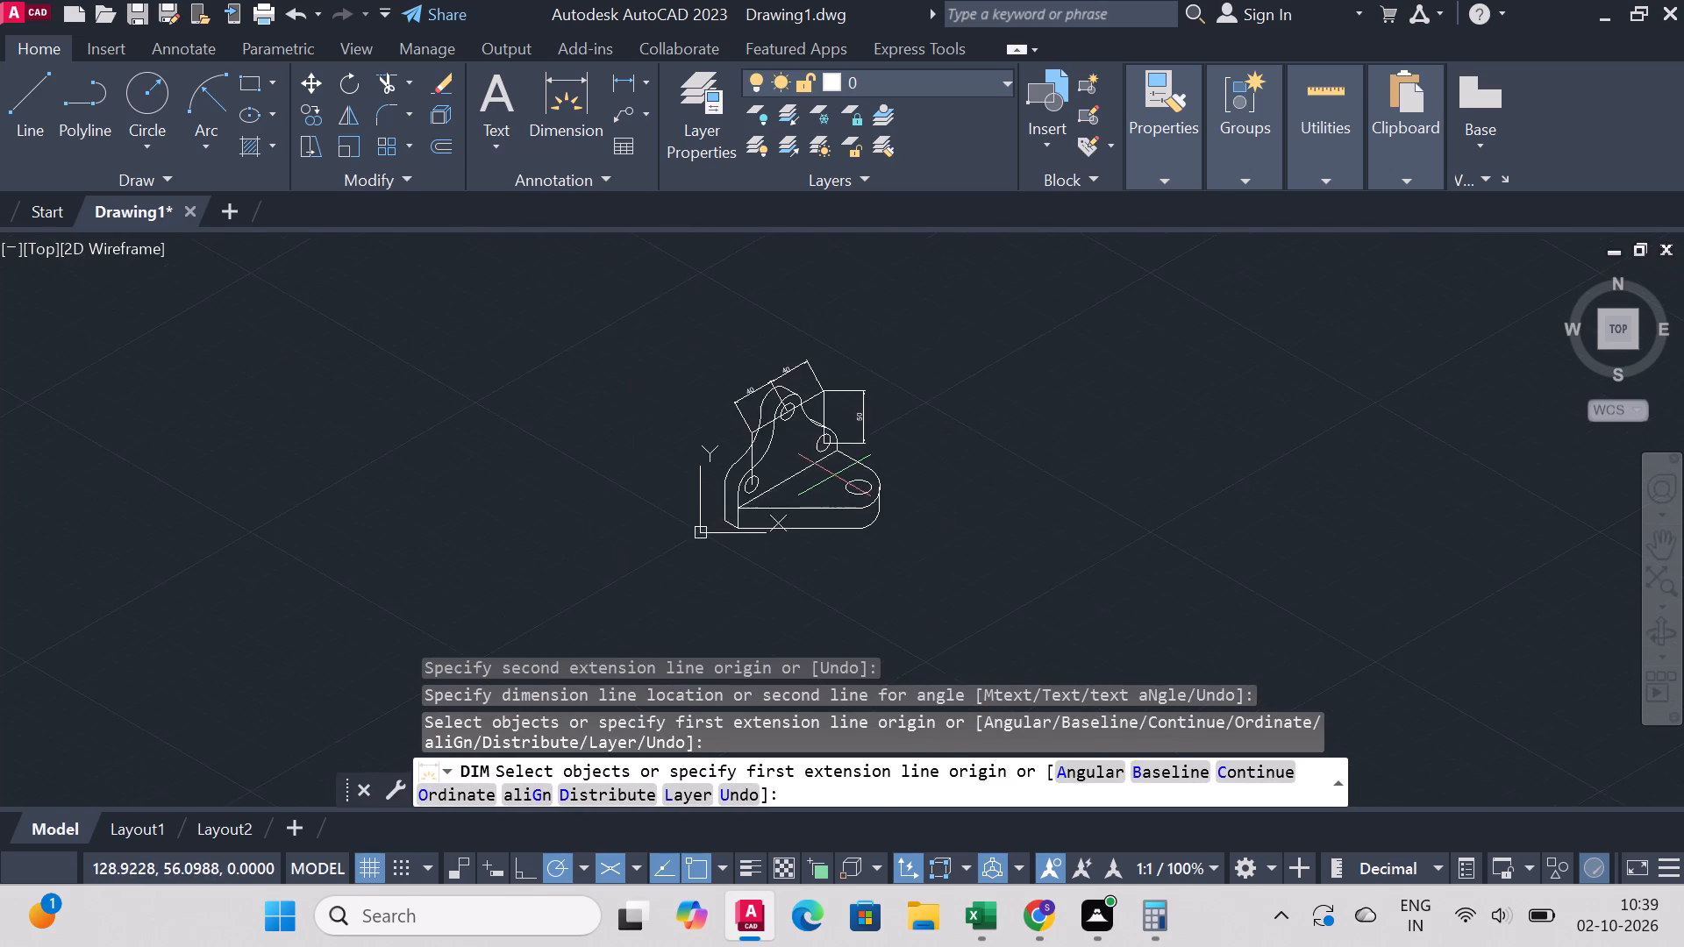
{"action": "scroll", "coordinate": [823, 509], "scroll_direction": "up", "scroll_amount": 3}
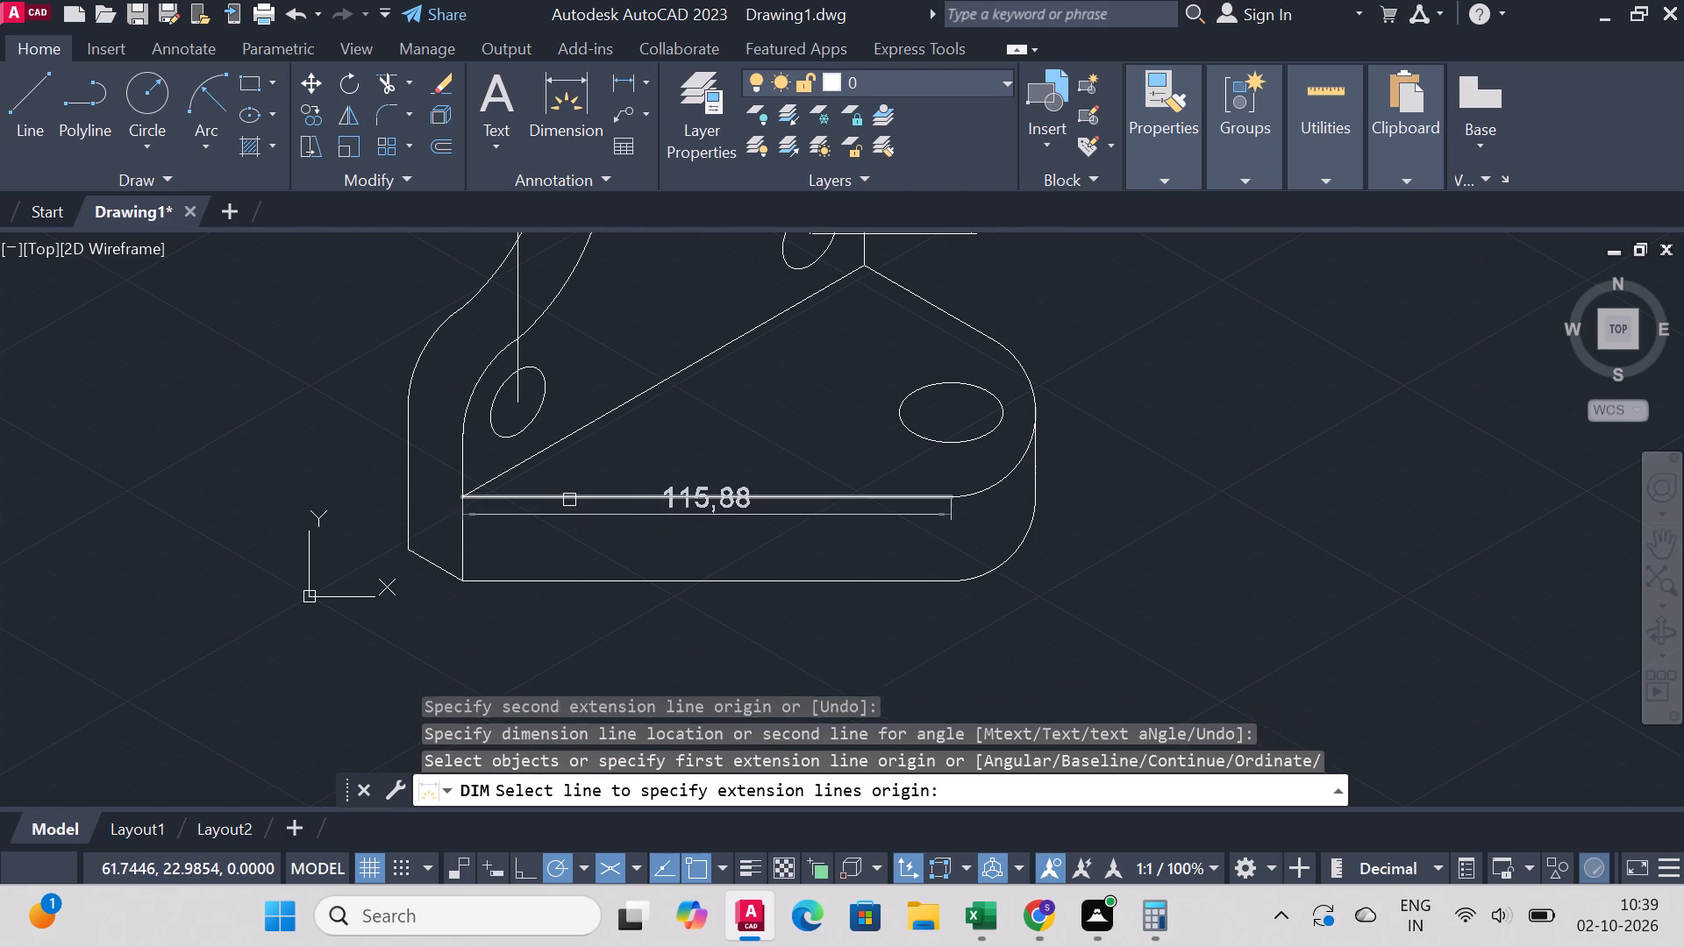
{"action": "left_click", "coordinate": [470, 500]}
{"action": "left_click", "coordinate": [460, 582]}
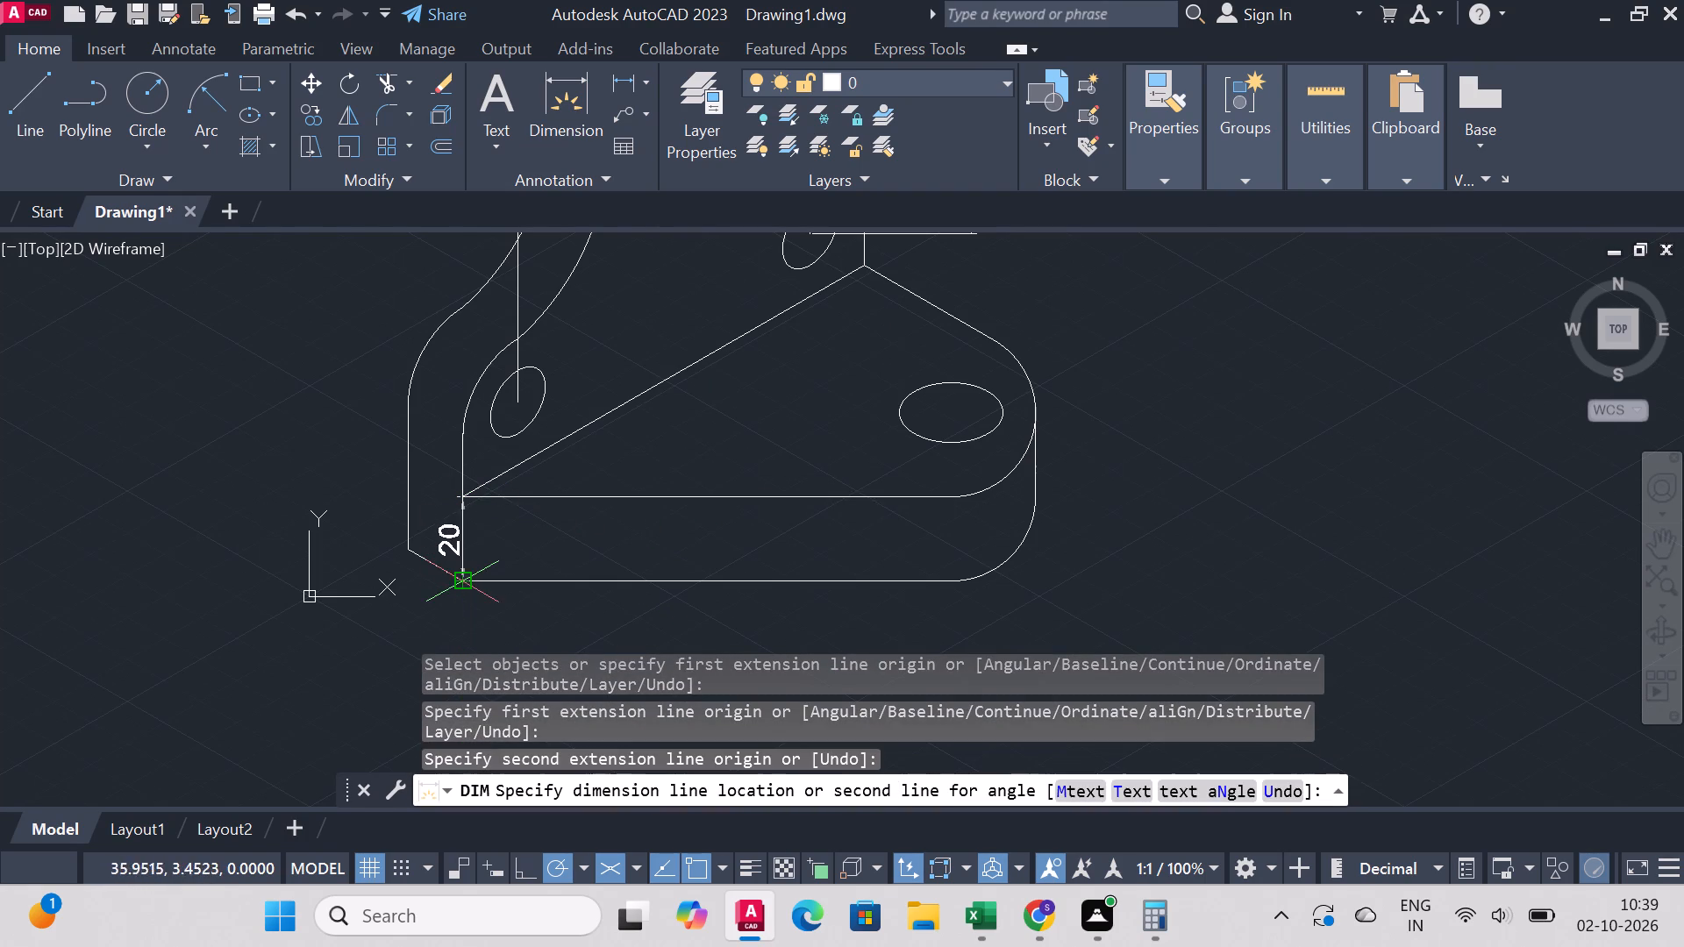
{"action": "left_click", "coordinate": [549, 575]}
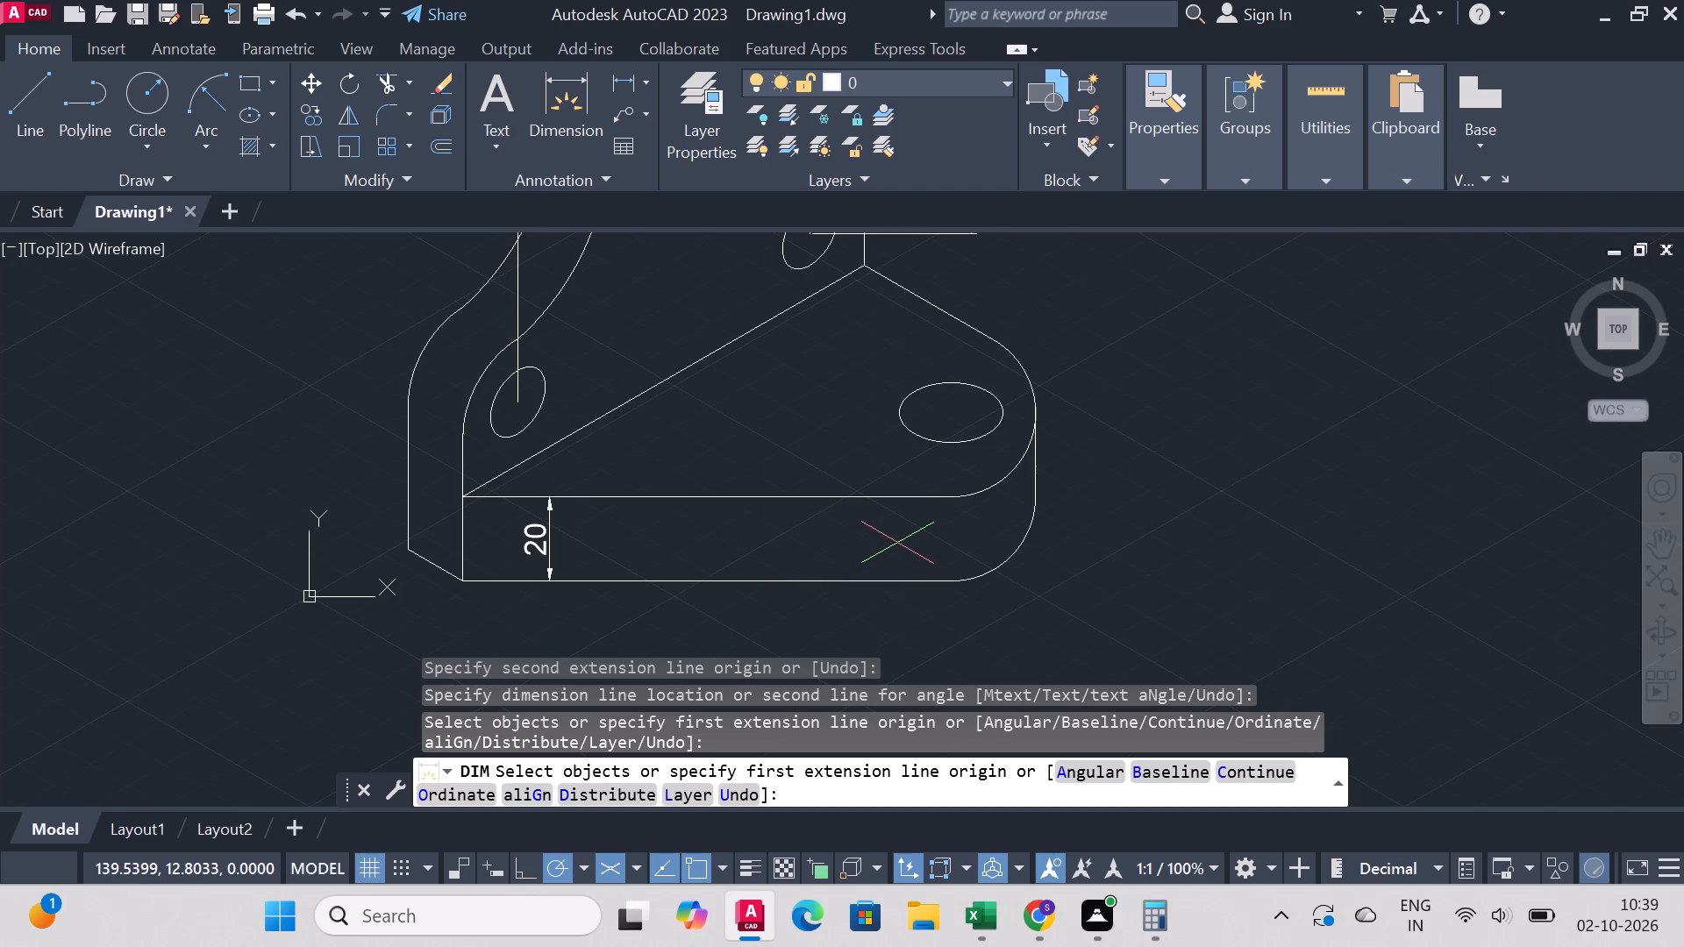
Dimension the distance from the base hole's centre to its lower-left edge, placing the dimension above and left of the hole.
{"action": "left_click", "coordinate": [947, 409]}
{"action": "left_click", "coordinate": [918, 433]}
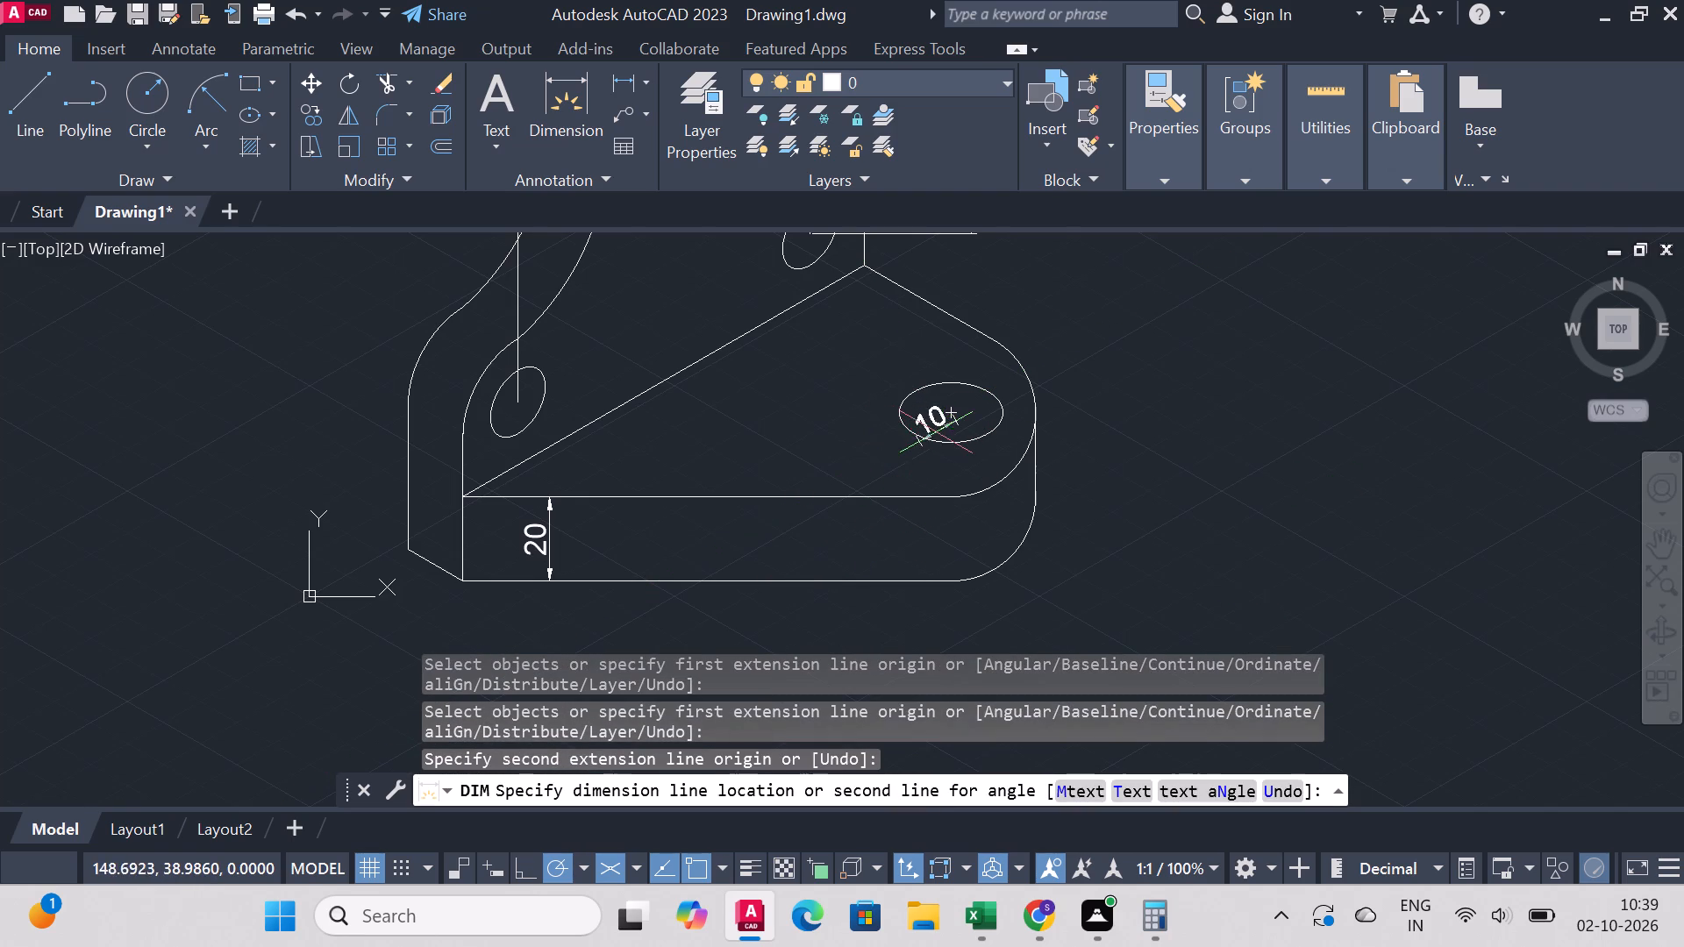
{"action": "left_click", "coordinate": [895, 381]}
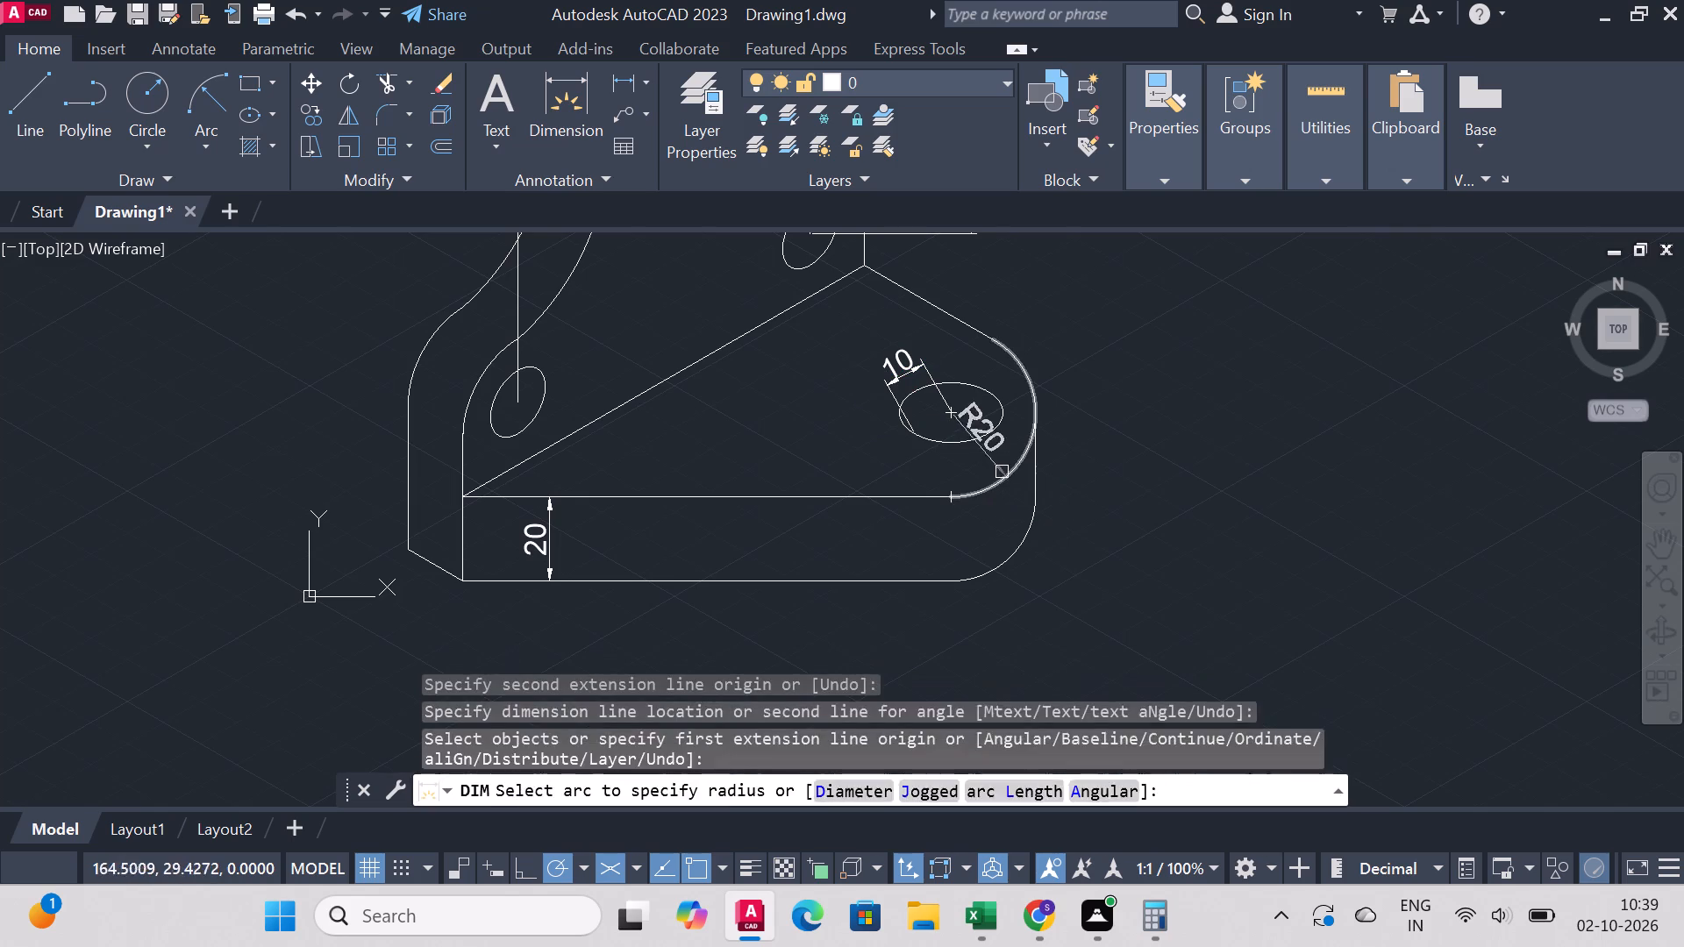
Add a radius dimension to the base's upper rounded-corner arc, placing its text inside the corner.
{"action": "left_click", "coordinate": [1010, 474]}
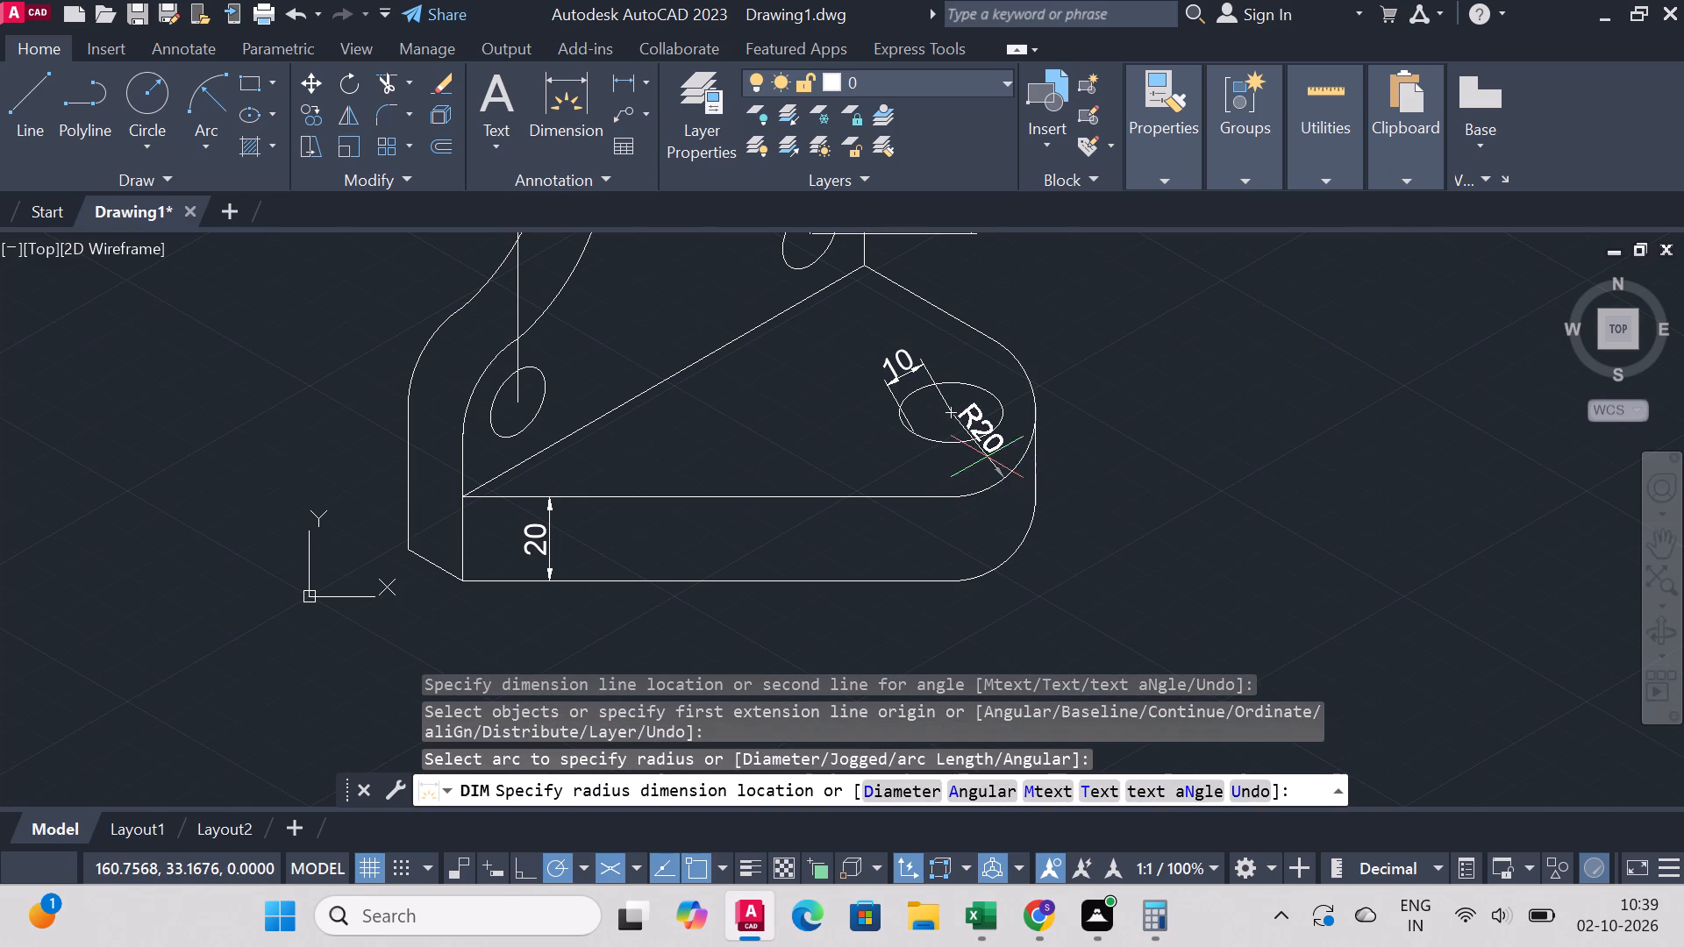
{"action": "left_click", "coordinate": [1003, 447]}
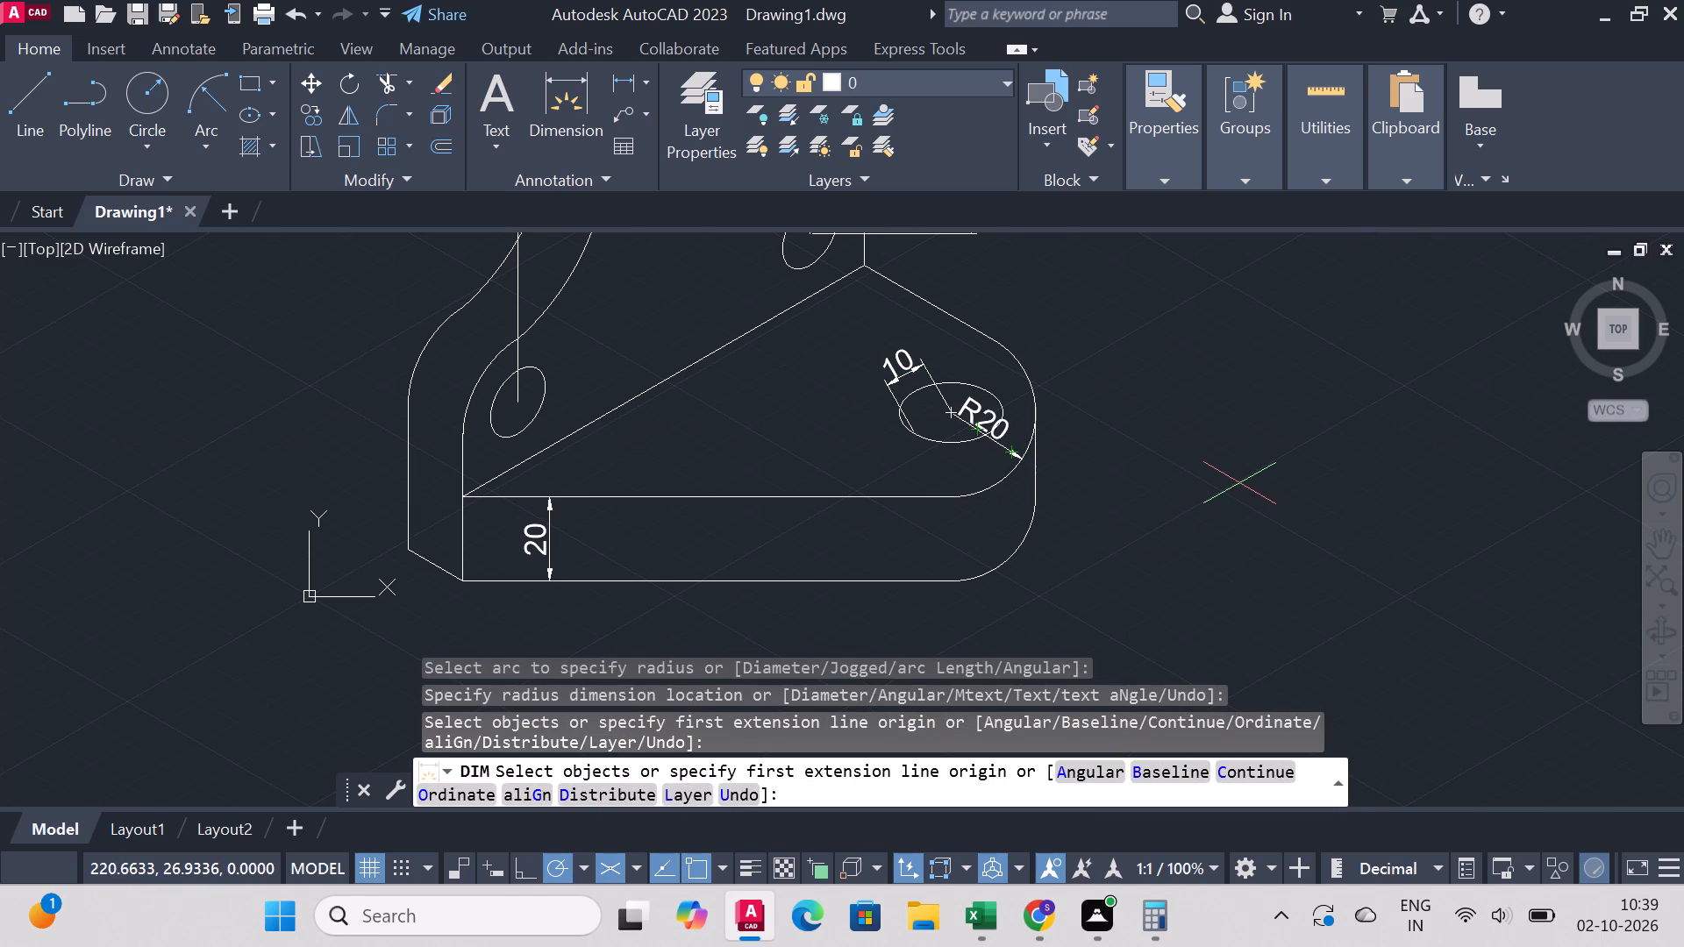
Add a radius dimension to the concave arc on the left side of the plate's front face, placing its text outside the plate.
{"action": "scroll", "coordinate": [1090, 420], "scroll_direction": "down", "scroll_amount": 2}
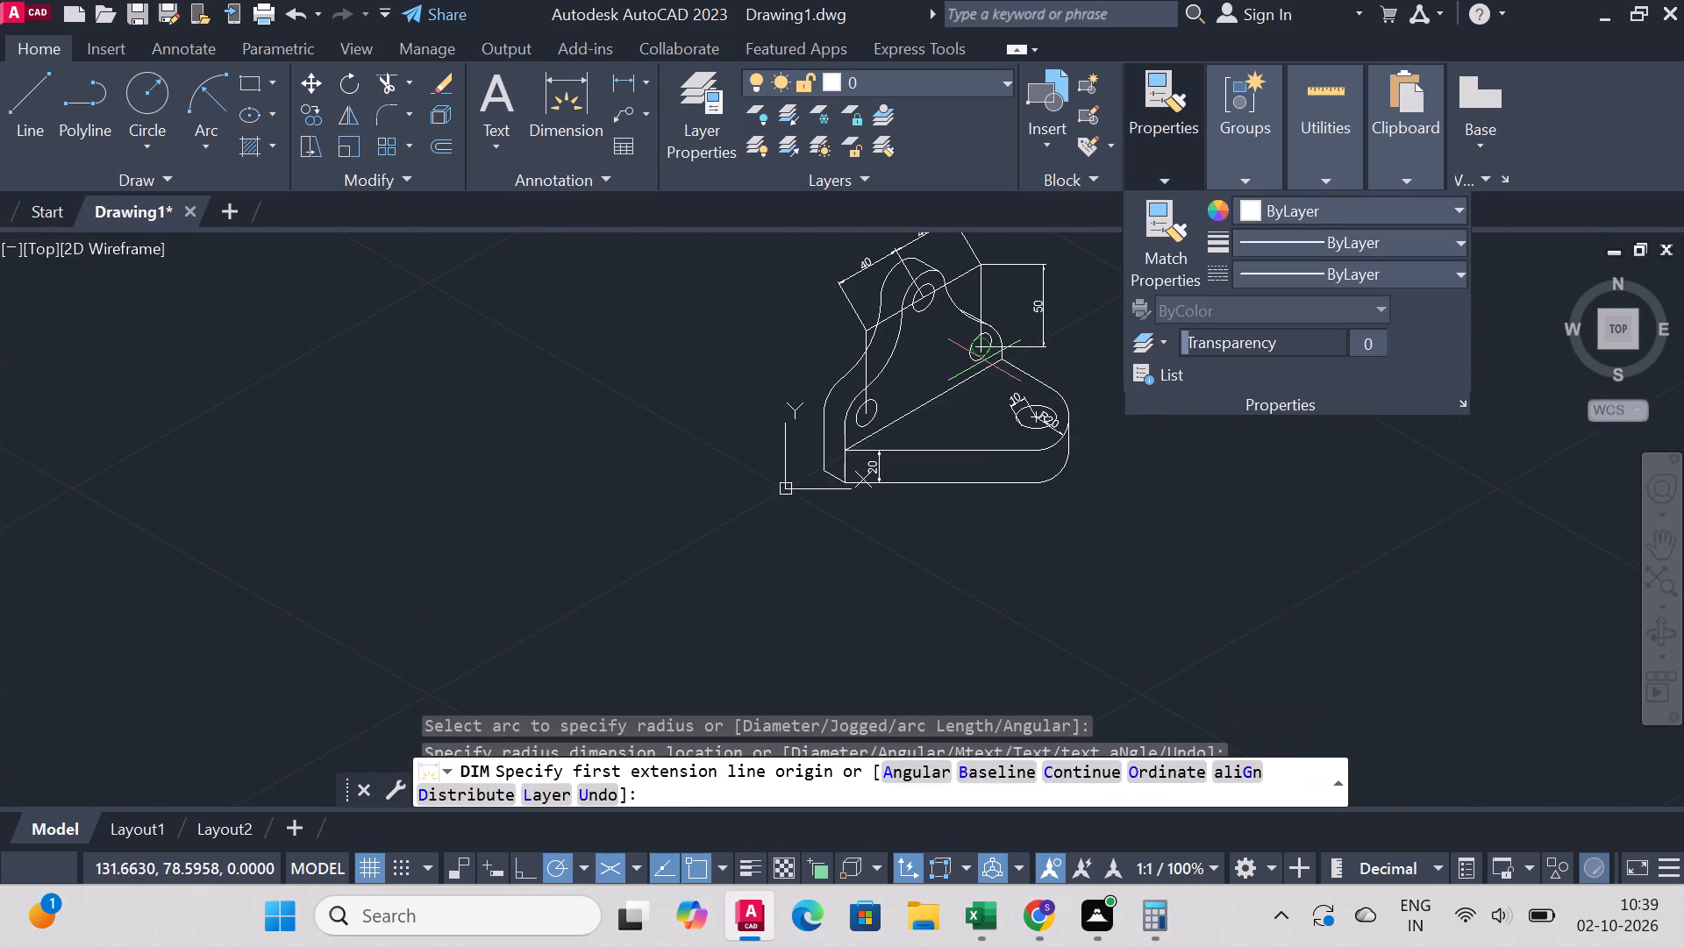
{"action": "scroll", "coordinate": [993, 275], "scroll_direction": "up", "scroll_amount": 2}
{"action": "scroll", "coordinate": [1082, 454], "scroll_direction": "down", "scroll_amount": 1}
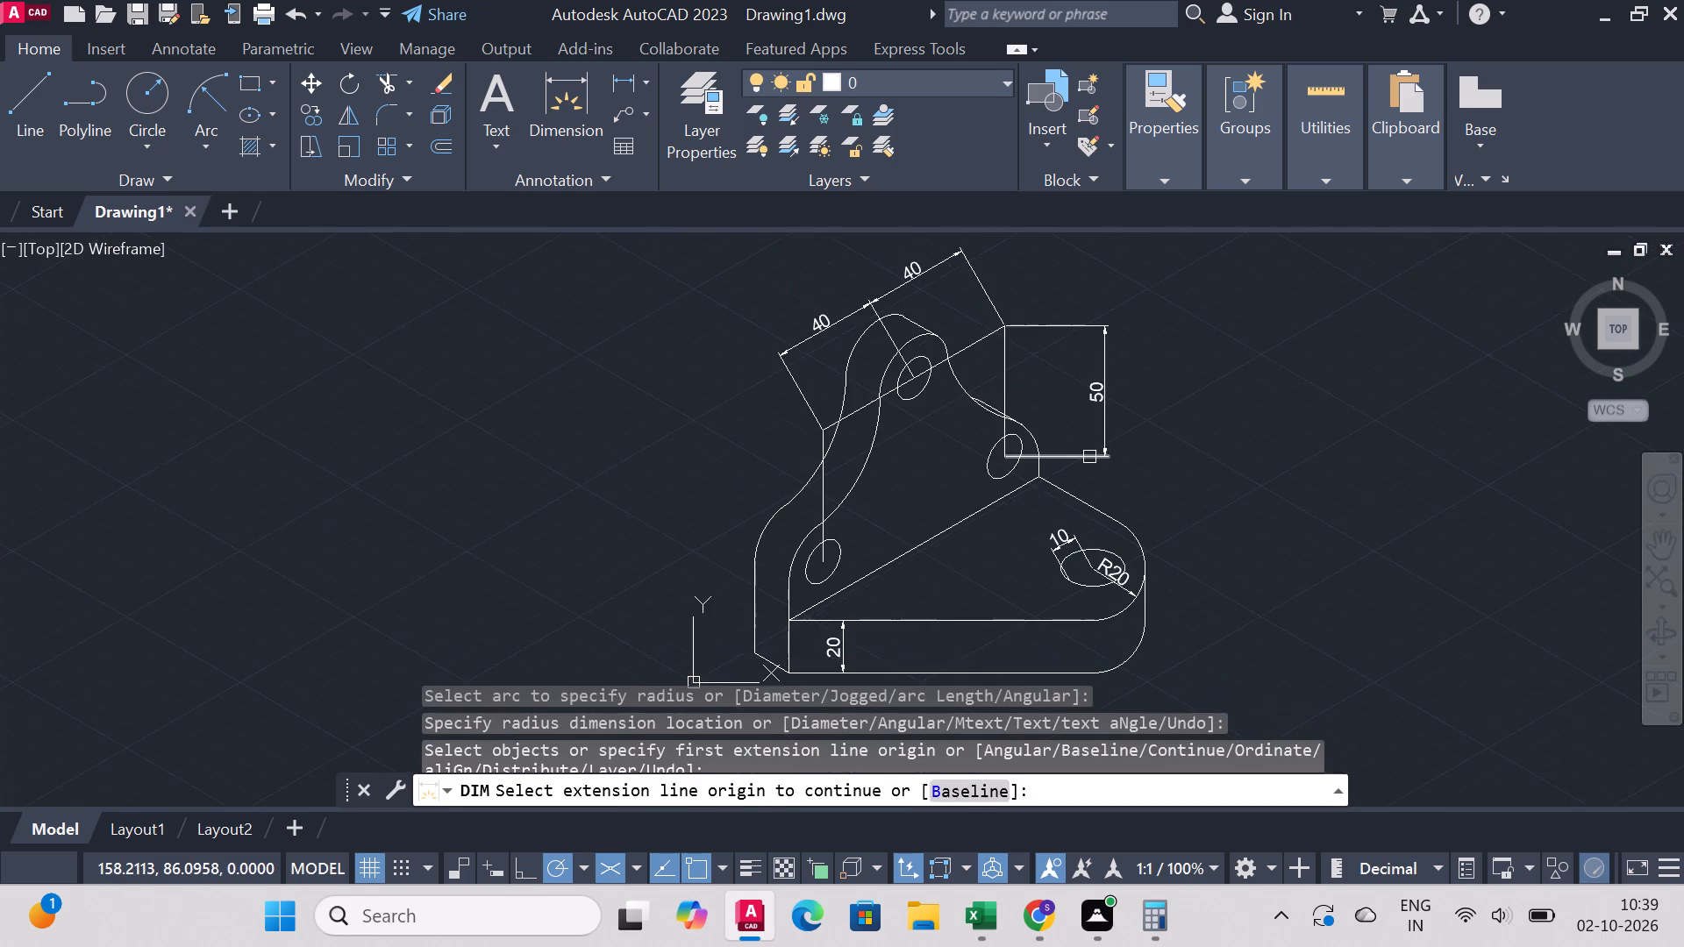
{"action": "scroll", "coordinate": [1089, 457], "scroll_direction": "down", "scroll_amount": 1}
{"action": "scroll", "coordinate": [1091, 348], "scroll_direction": "up", "scroll_amount": 1}
{"action": "scroll", "coordinate": [1096, 421], "scroll_direction": "up", "scroll_amount": 2}
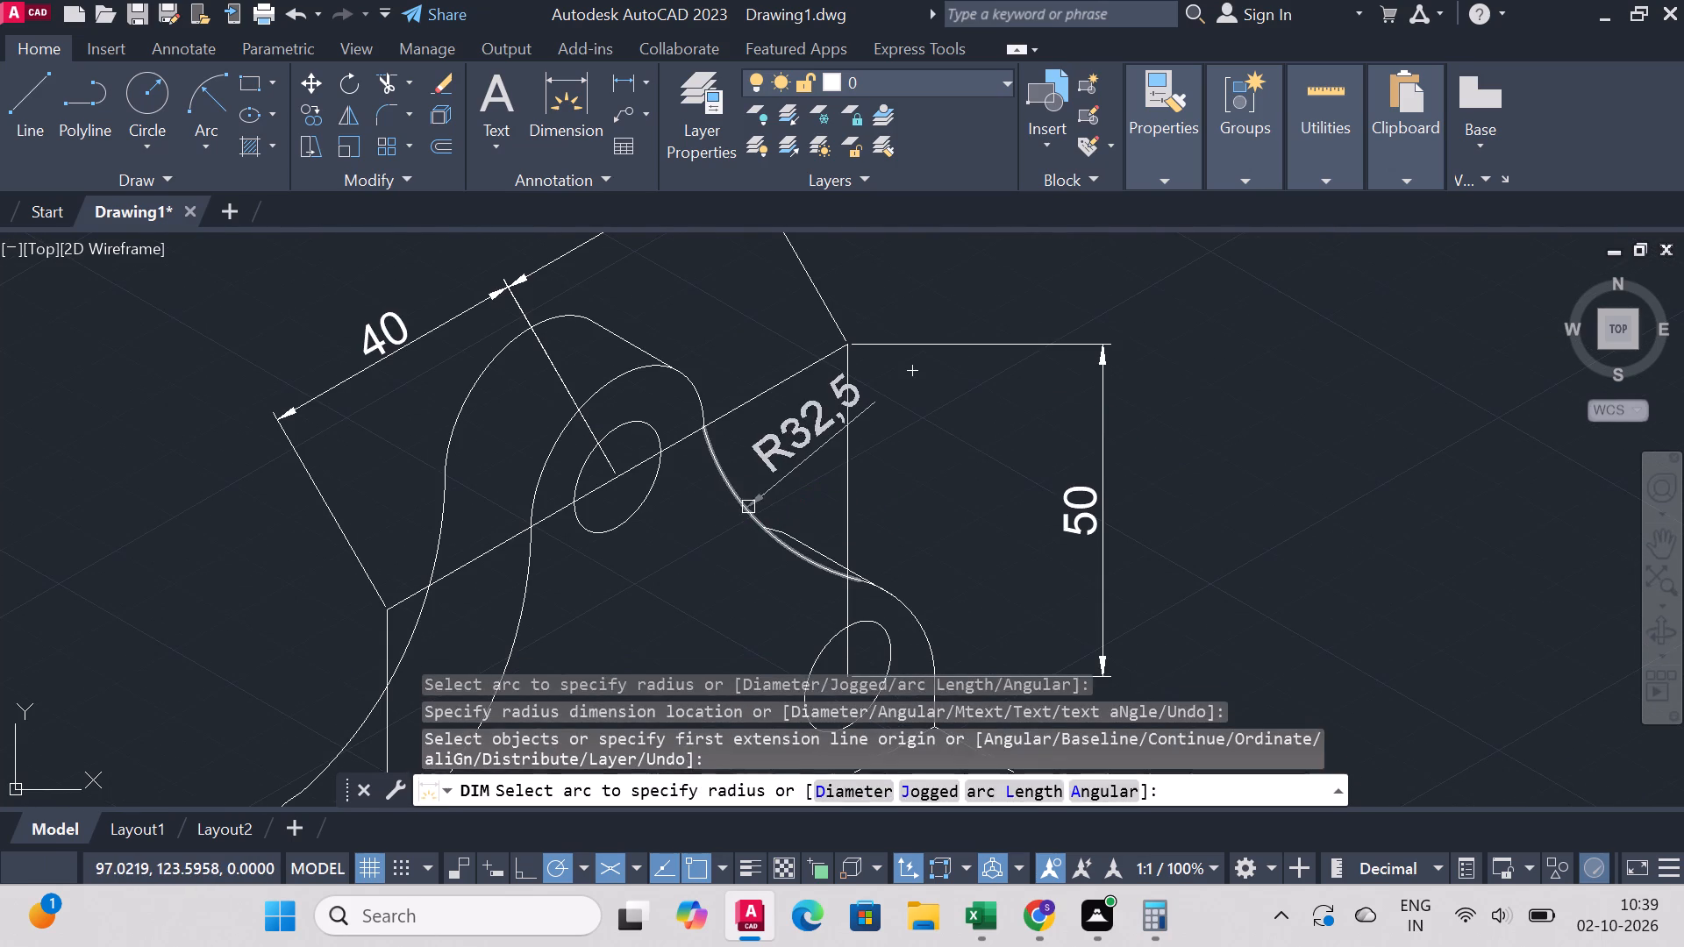
{"action": "scroll", "coordinate": [806, 487], "scroll_direction": "down", "scroll_amount": 3}
{"action": "scroll", "coordinate": [733, 539], "scroll_direction": "up", "scroll_amount": 2}
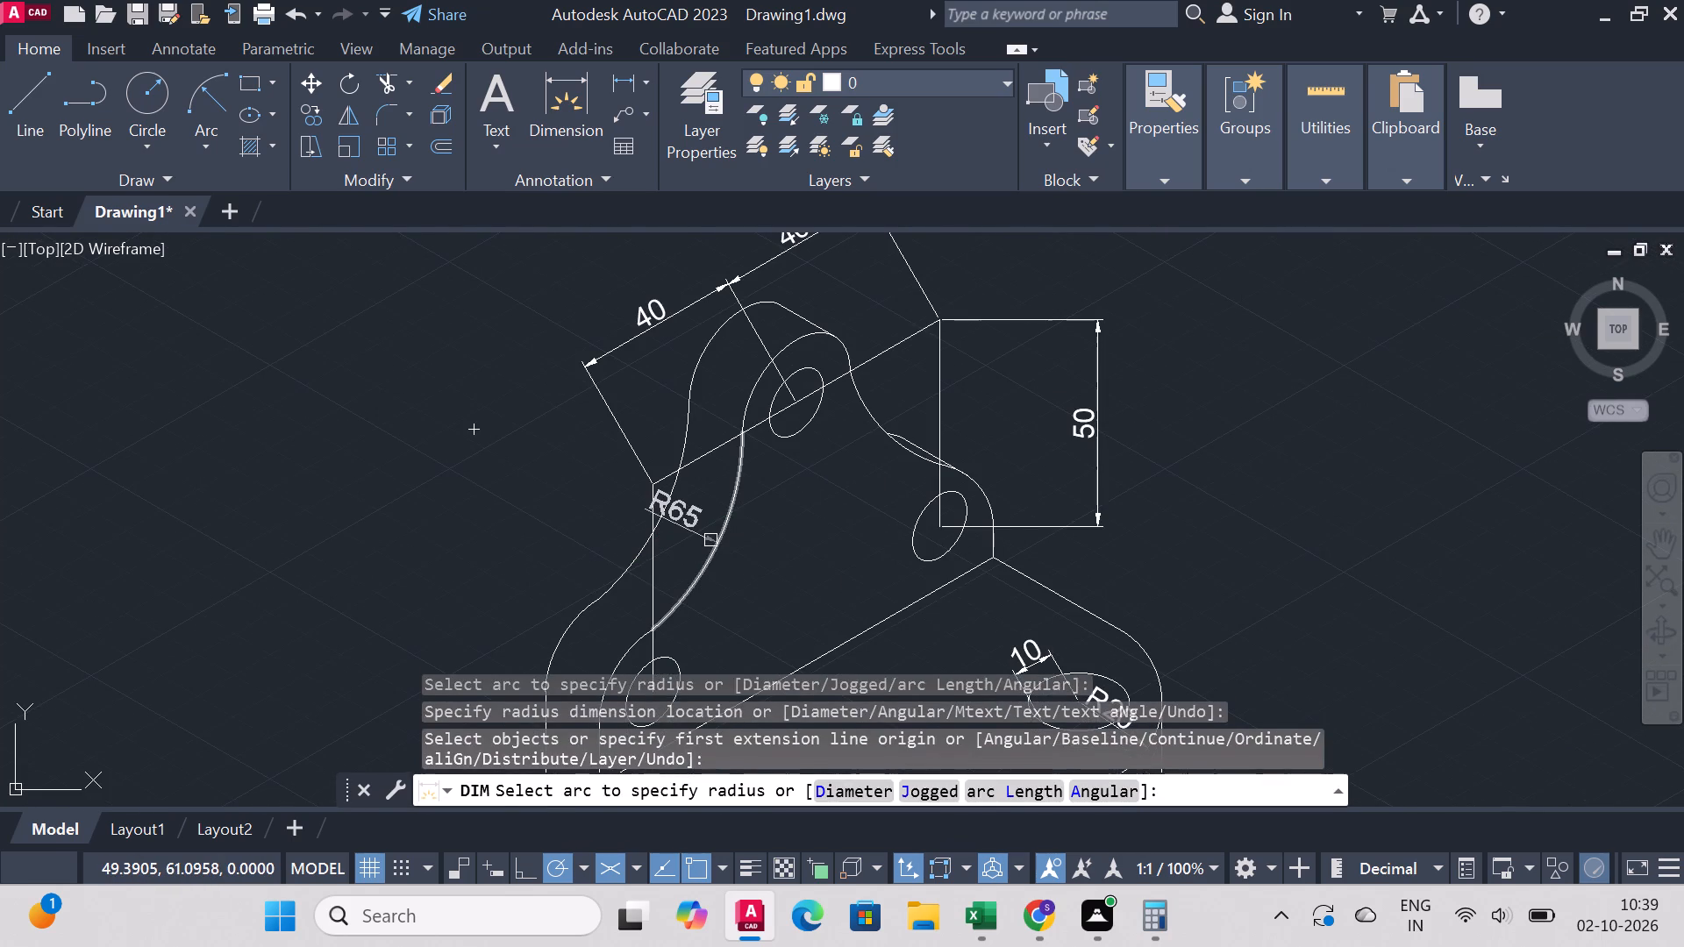
{"action": "left_click", "coordinate": [711, 540]}
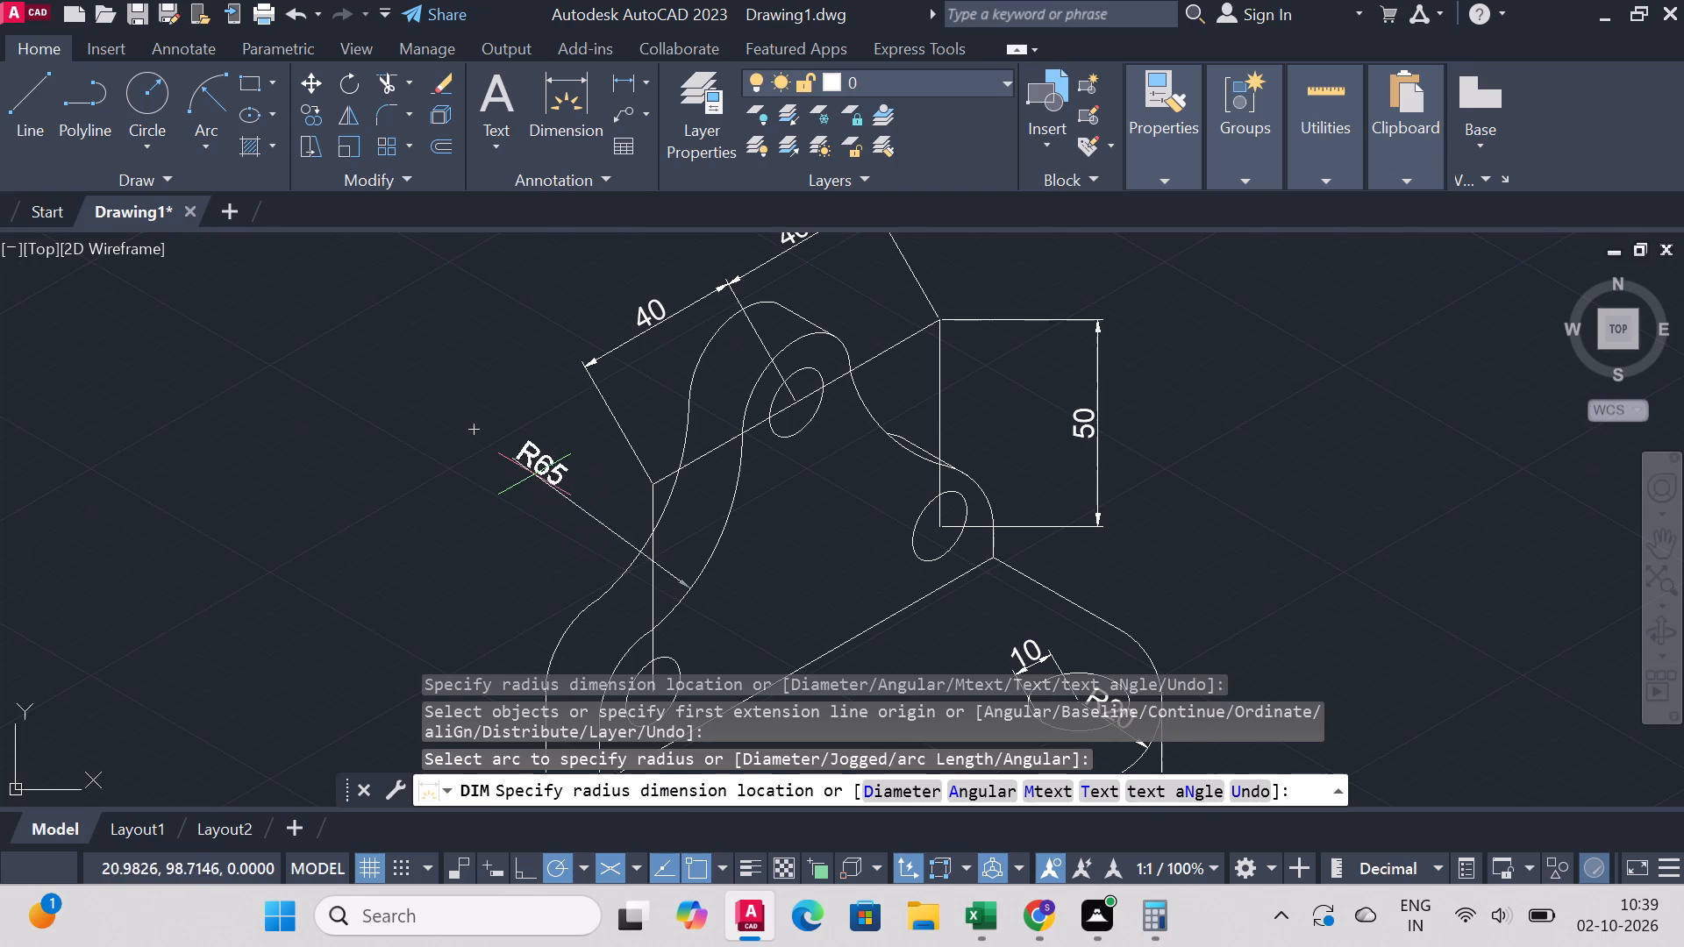
{"action": "left_click", "coordinate": [524, 469]}
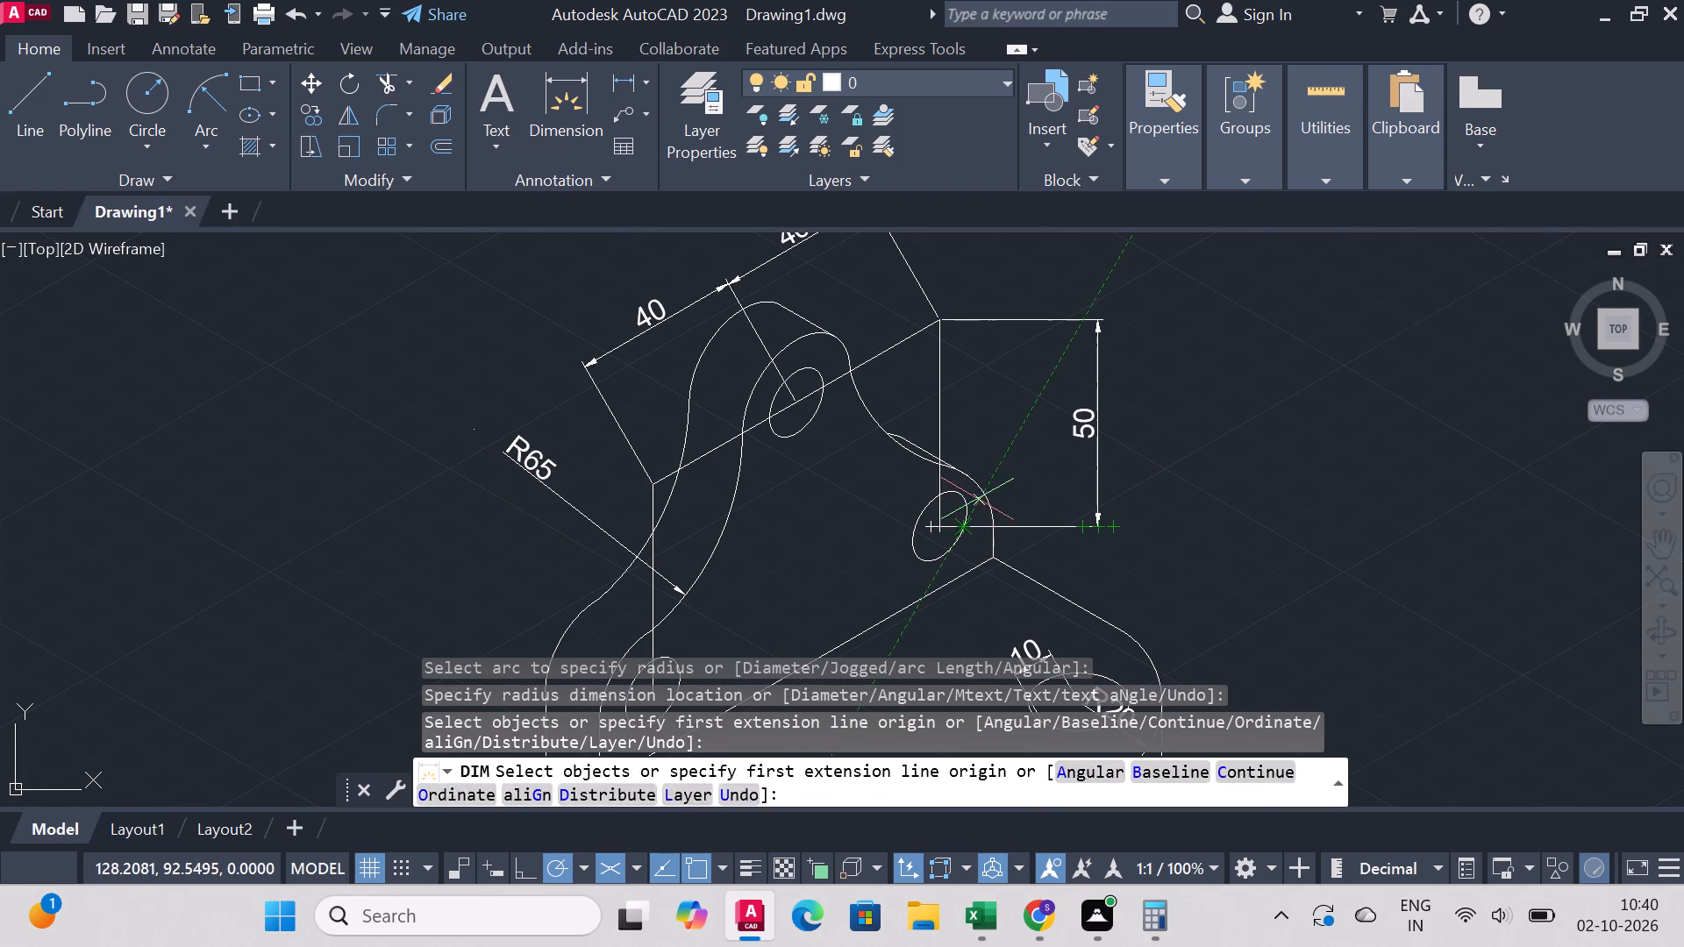
{"action": "key", "text": "Escape"}
{"action": "key", "text": "Escape"}
{"action": "key", "text": "Escape"}
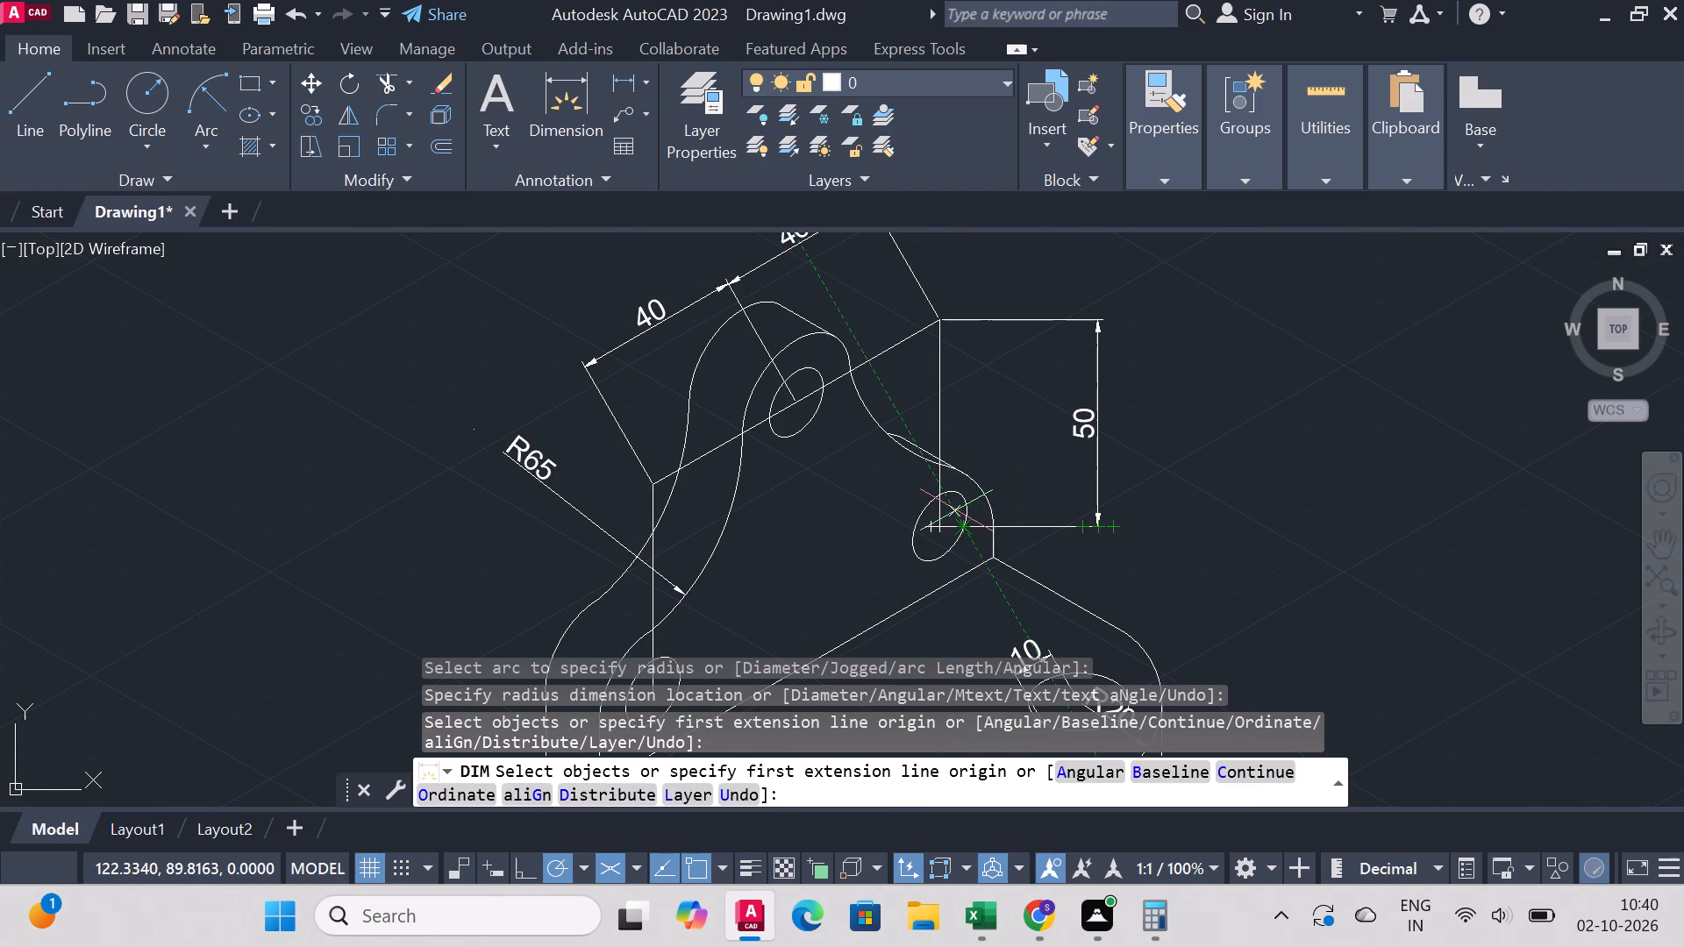
{"action": "key", "text": "Escape"}
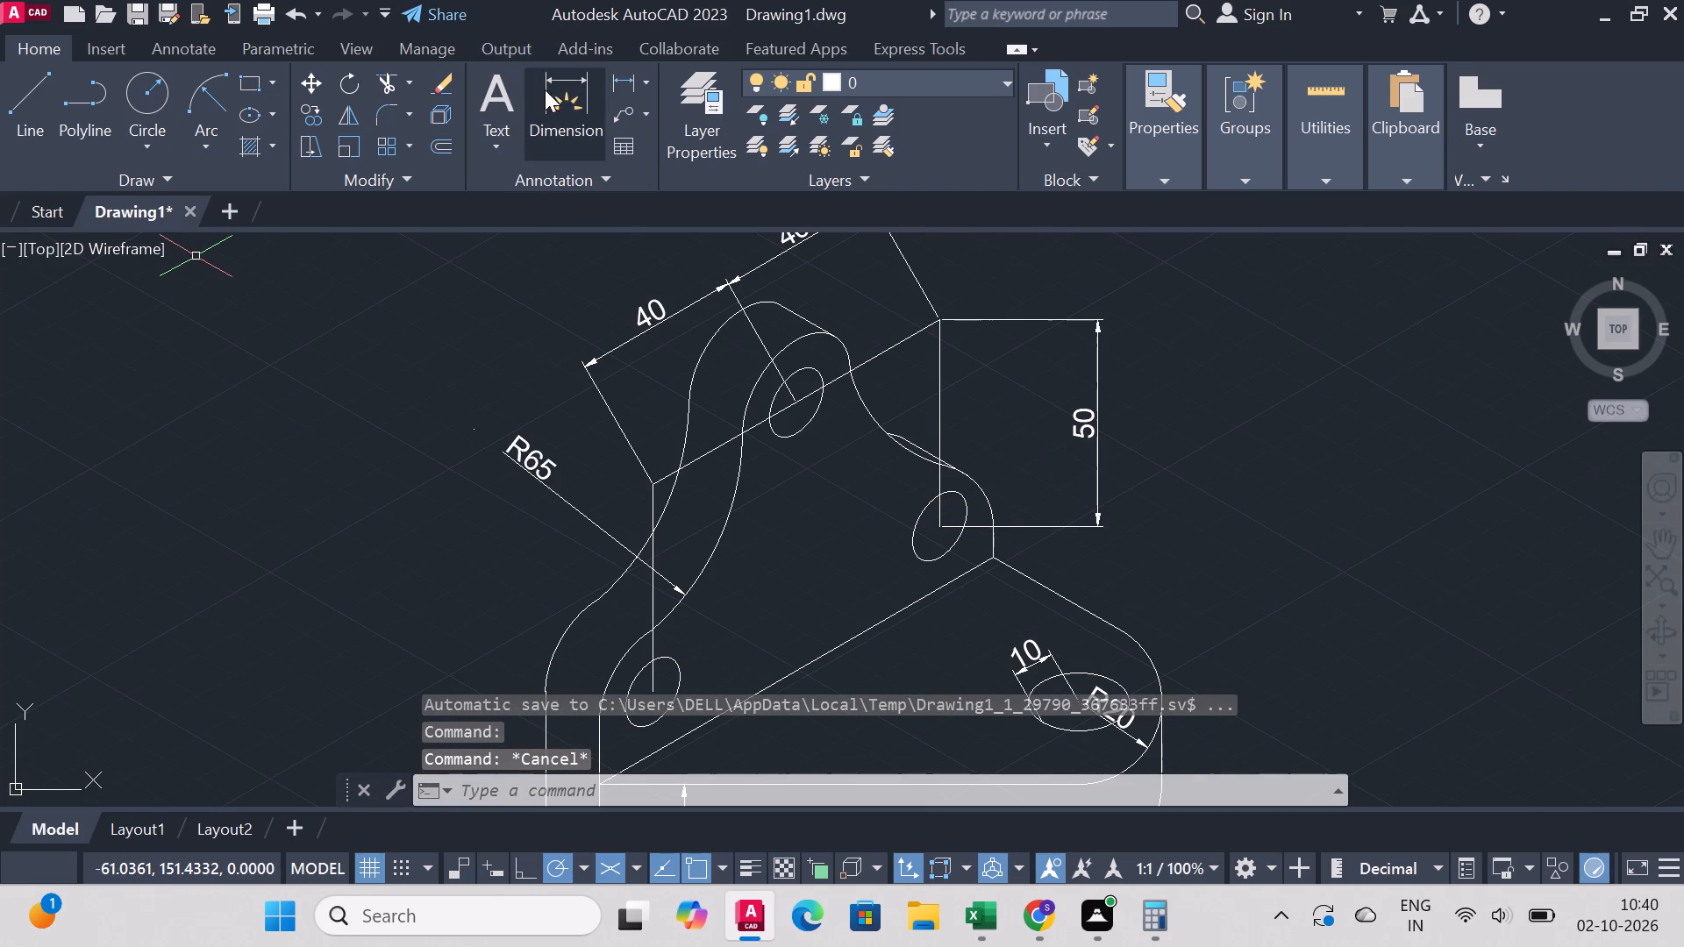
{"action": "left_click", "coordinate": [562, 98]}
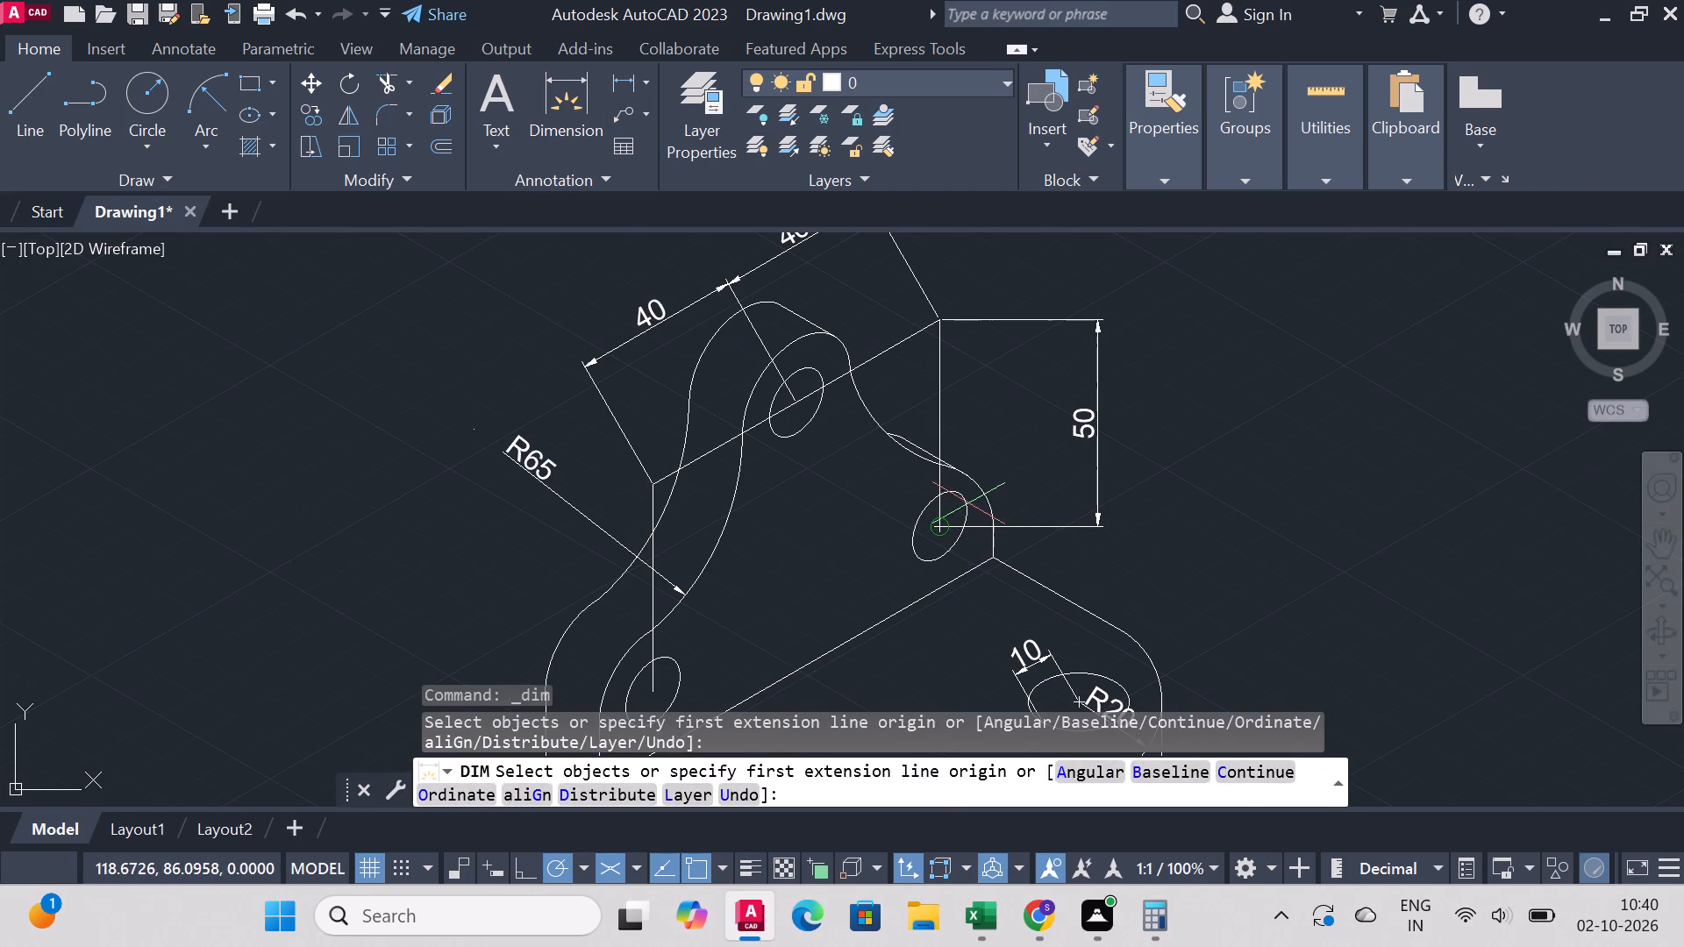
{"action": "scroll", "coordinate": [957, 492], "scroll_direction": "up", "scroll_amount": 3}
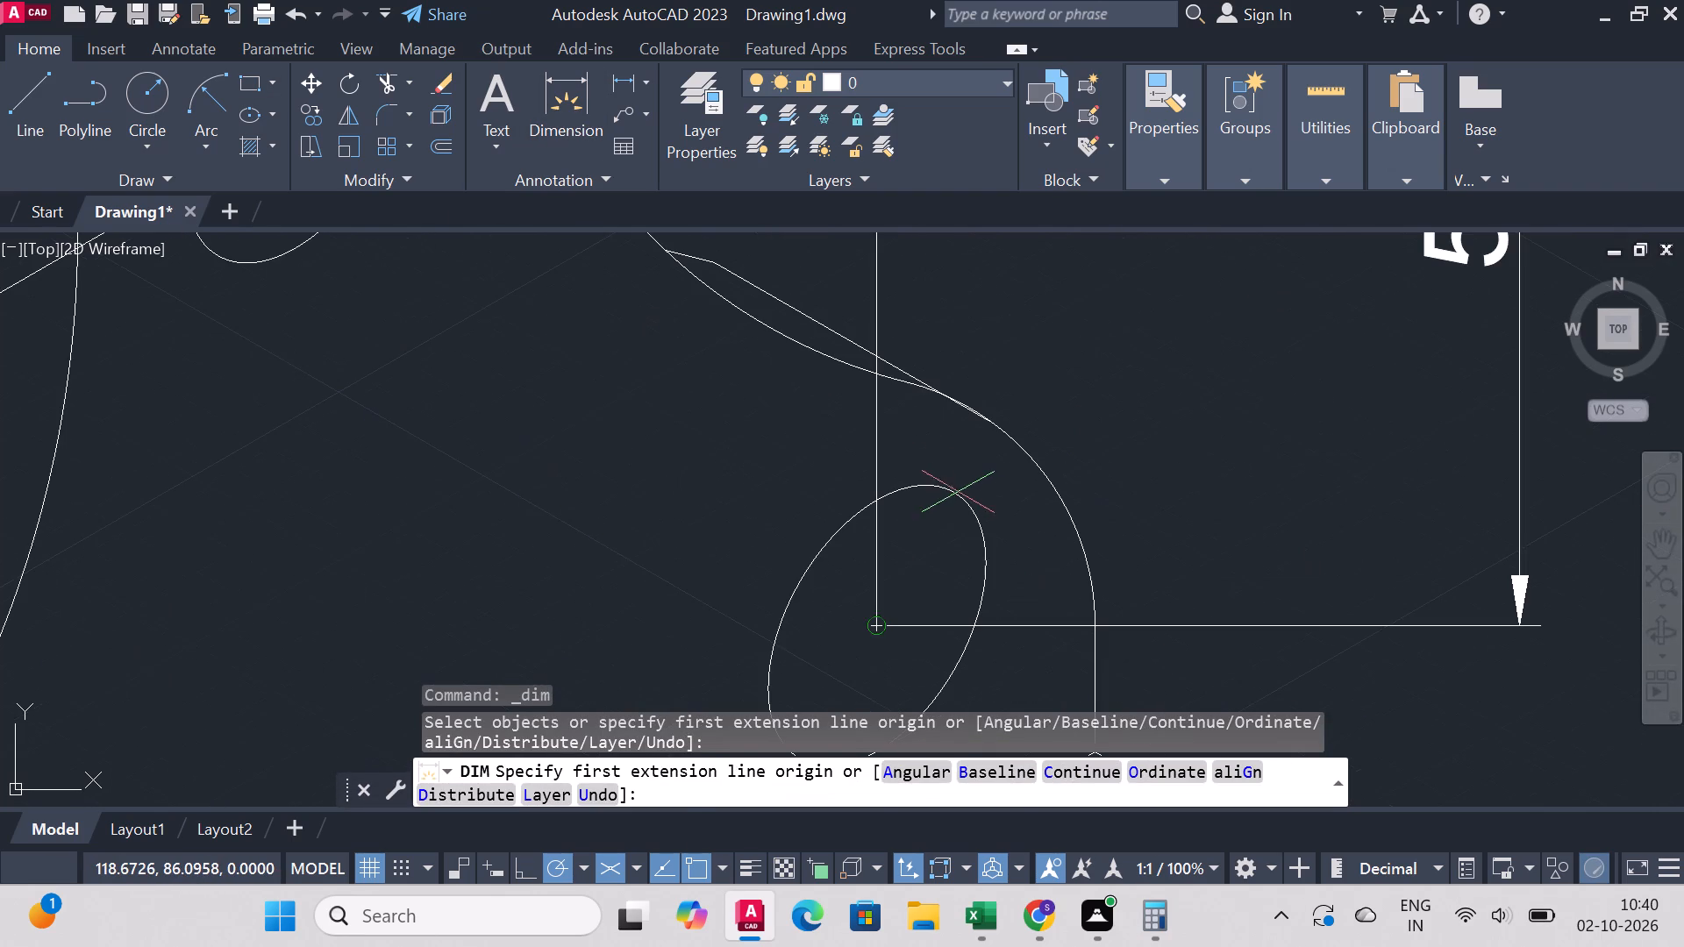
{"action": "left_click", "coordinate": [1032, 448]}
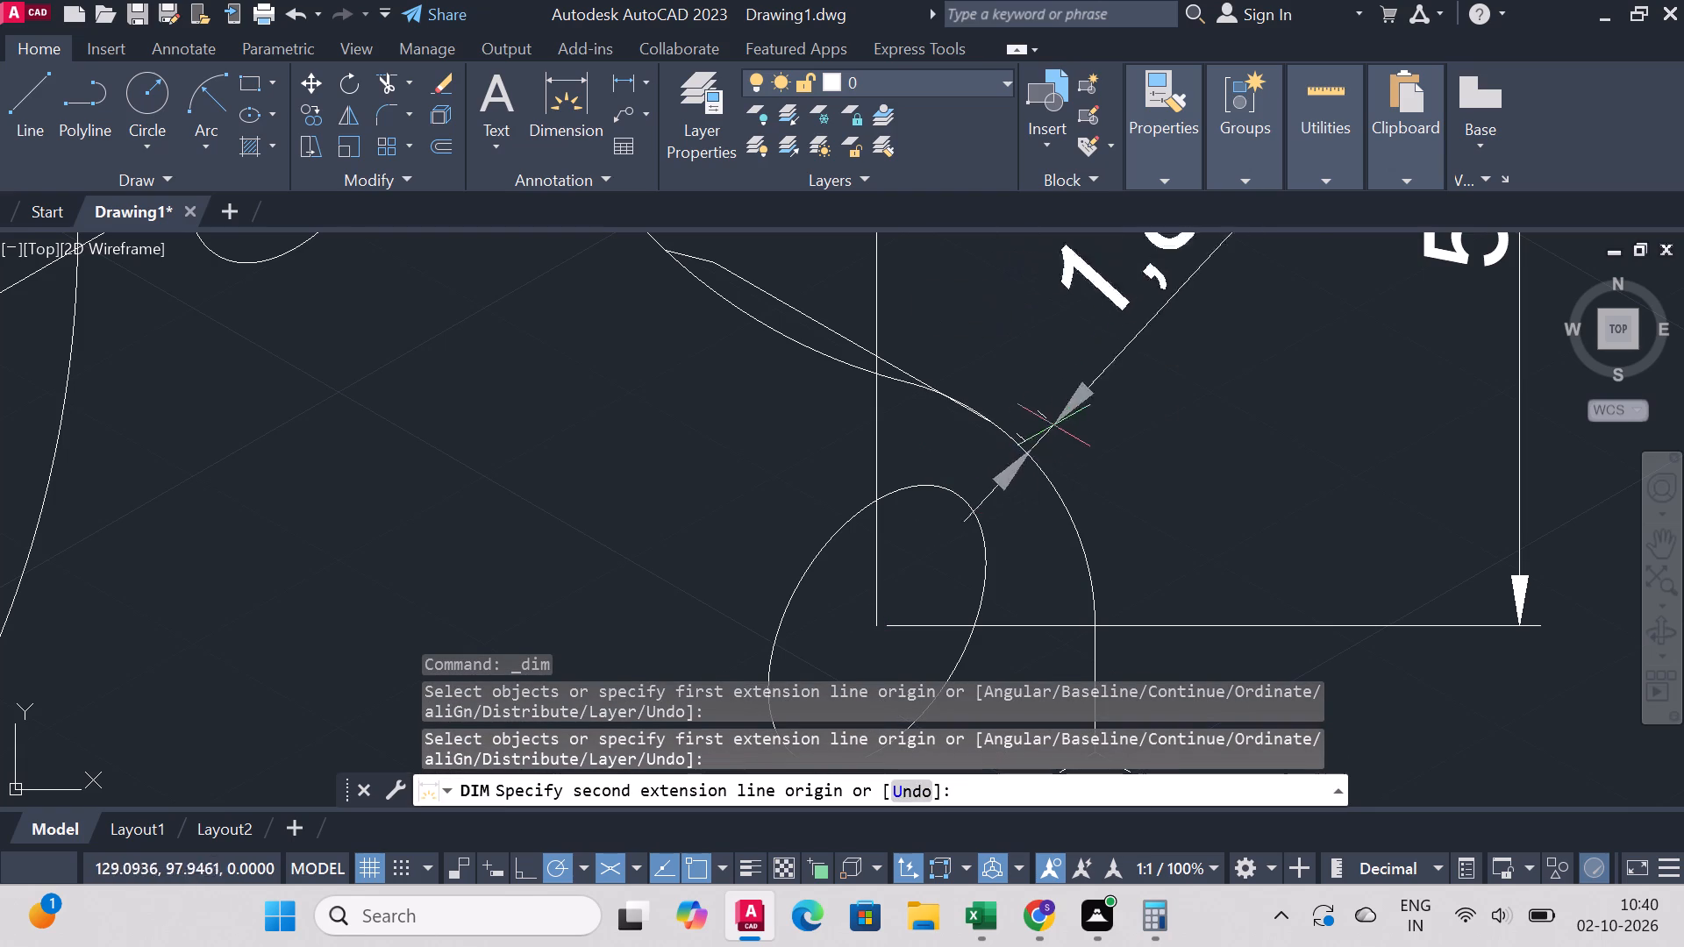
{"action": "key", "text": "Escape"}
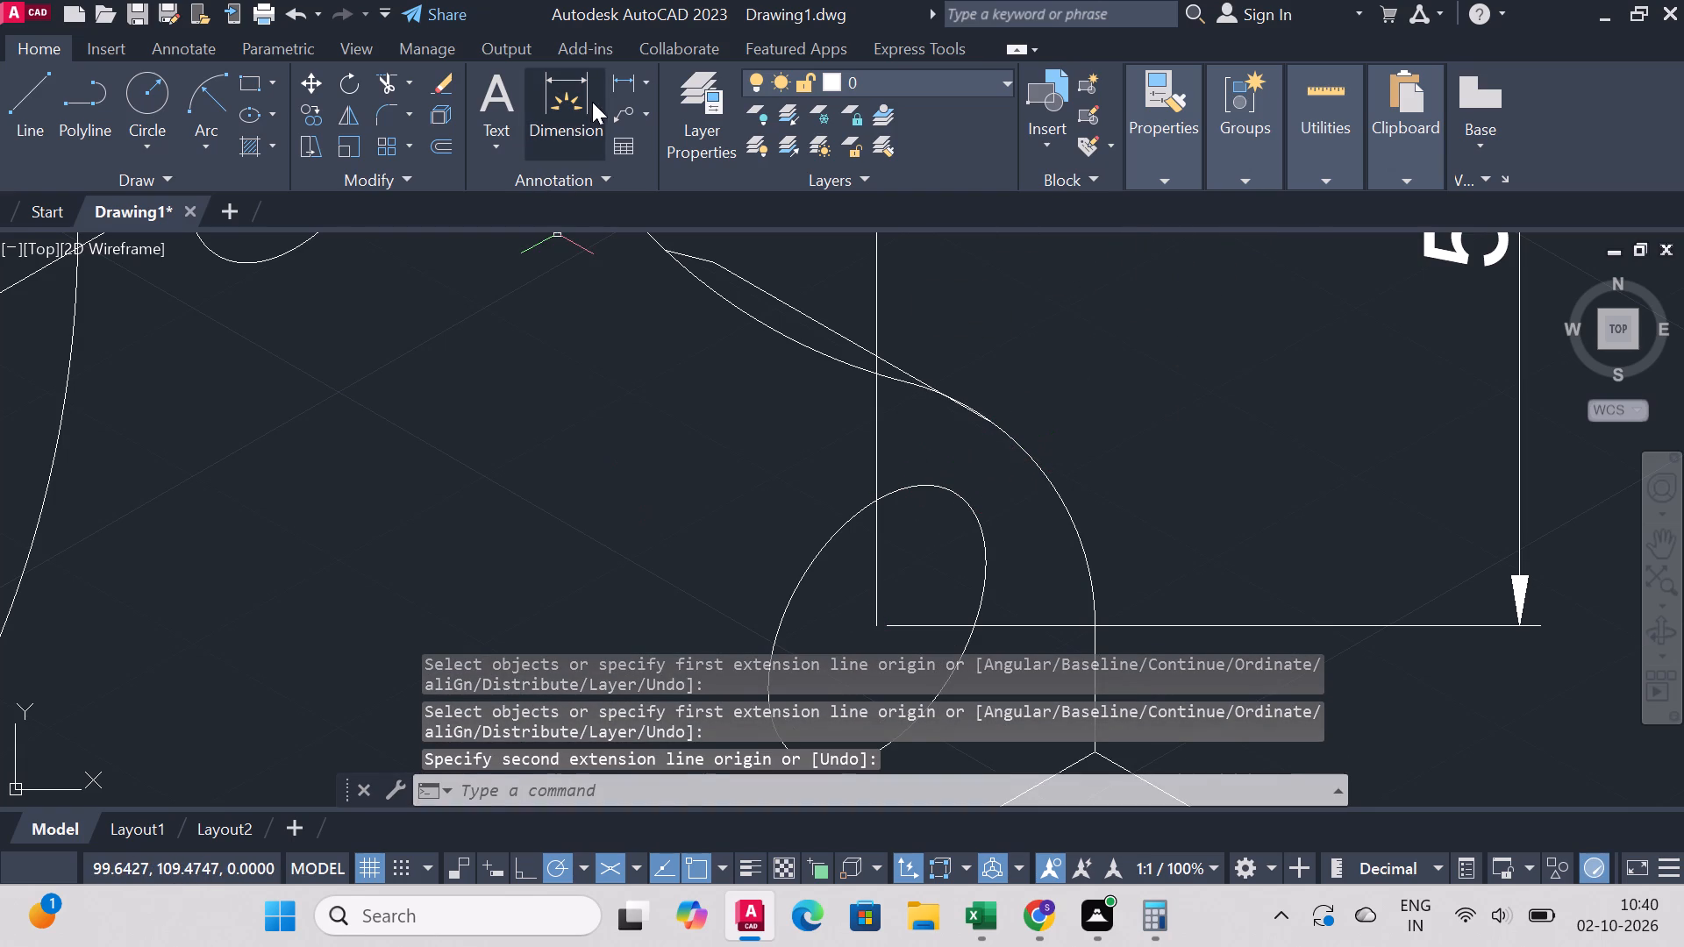
Add a radius dimension to the plate's rounded corner around the right-hand hole, placing its text outside the arc.
{"action": "left_click", "coordinate": [589, 93]}
{"action": "left_click", "coordinate": [1042, 466]}
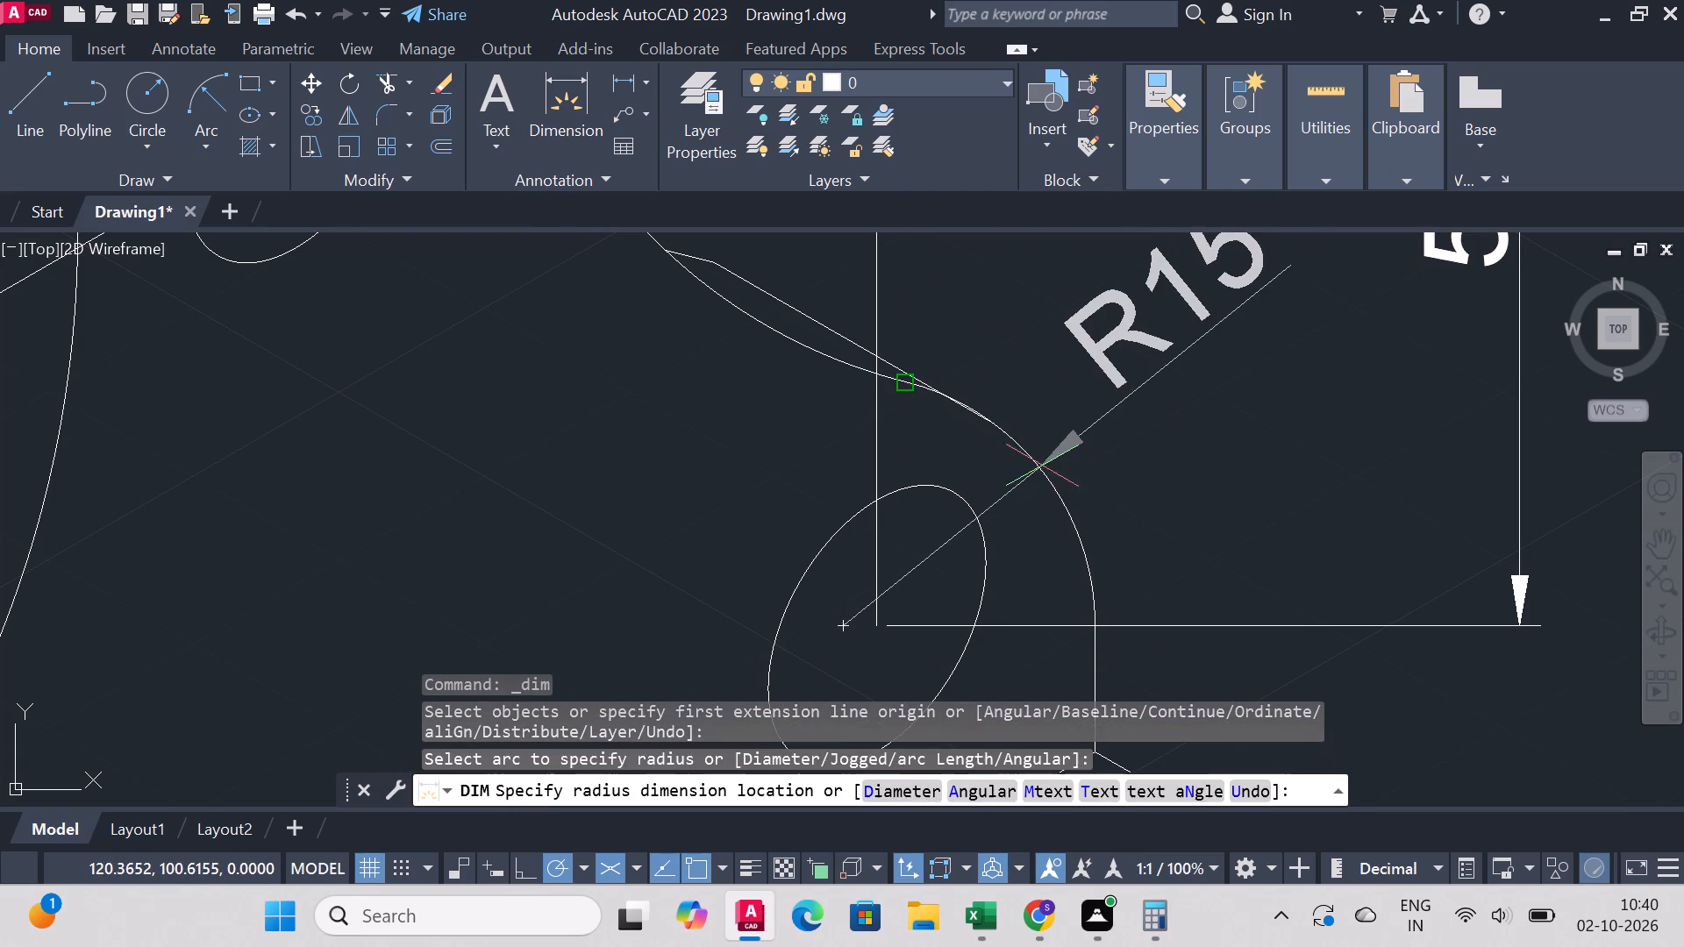
{"action": "left_click", "coordinate": [1079, 431]}
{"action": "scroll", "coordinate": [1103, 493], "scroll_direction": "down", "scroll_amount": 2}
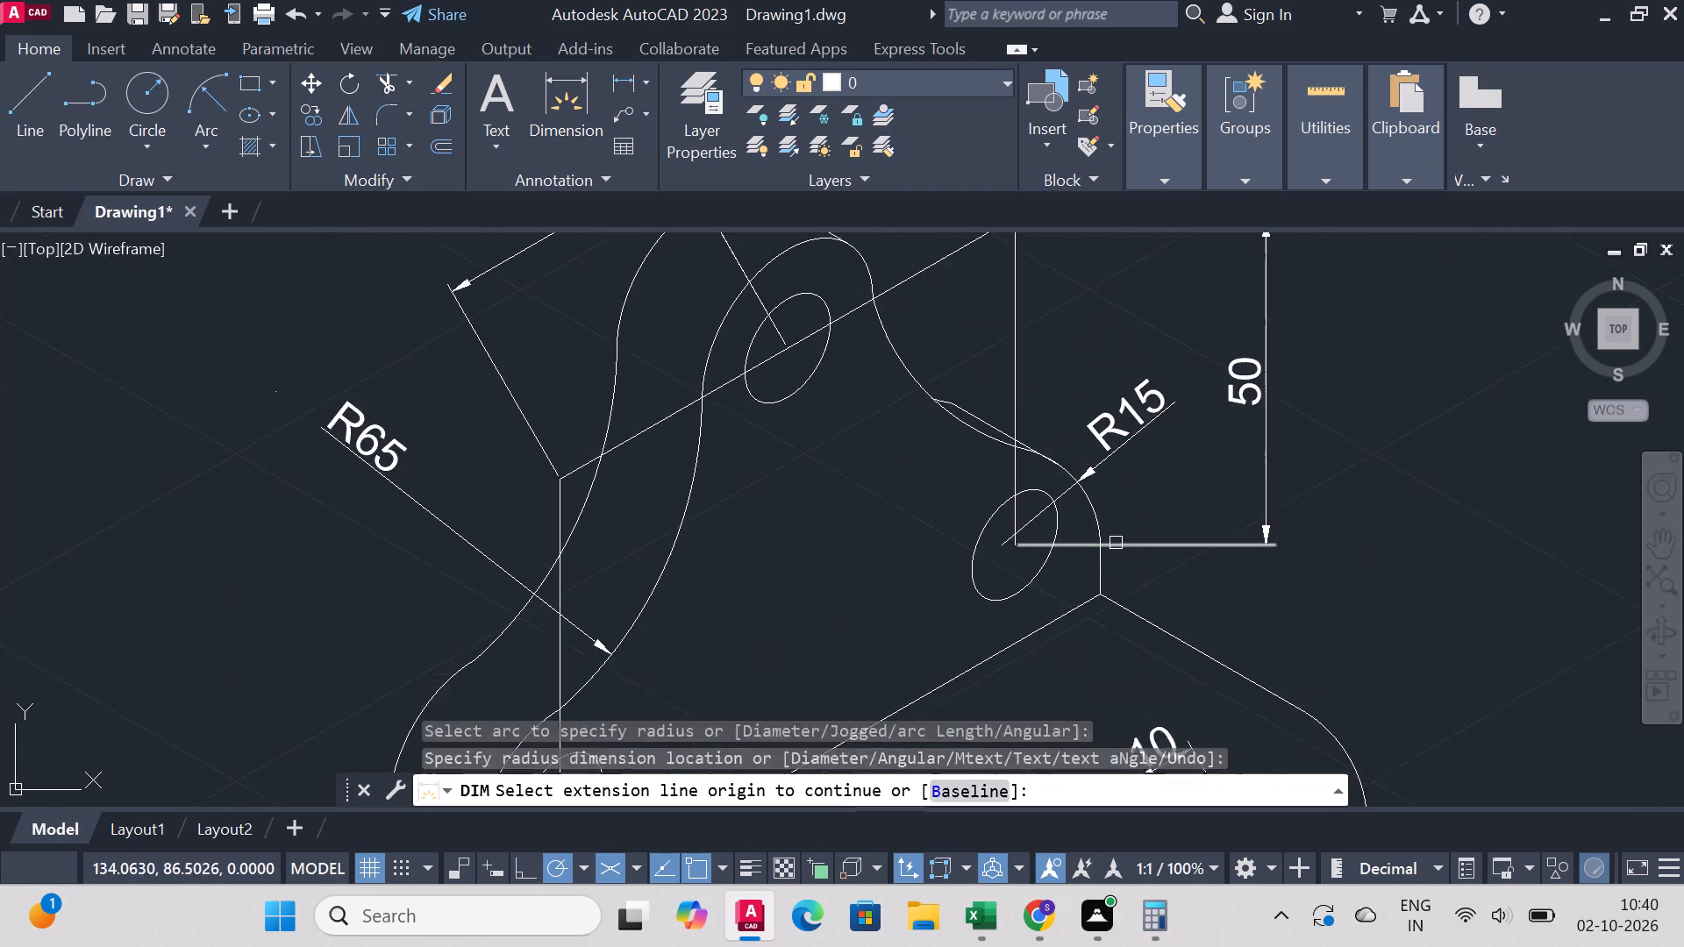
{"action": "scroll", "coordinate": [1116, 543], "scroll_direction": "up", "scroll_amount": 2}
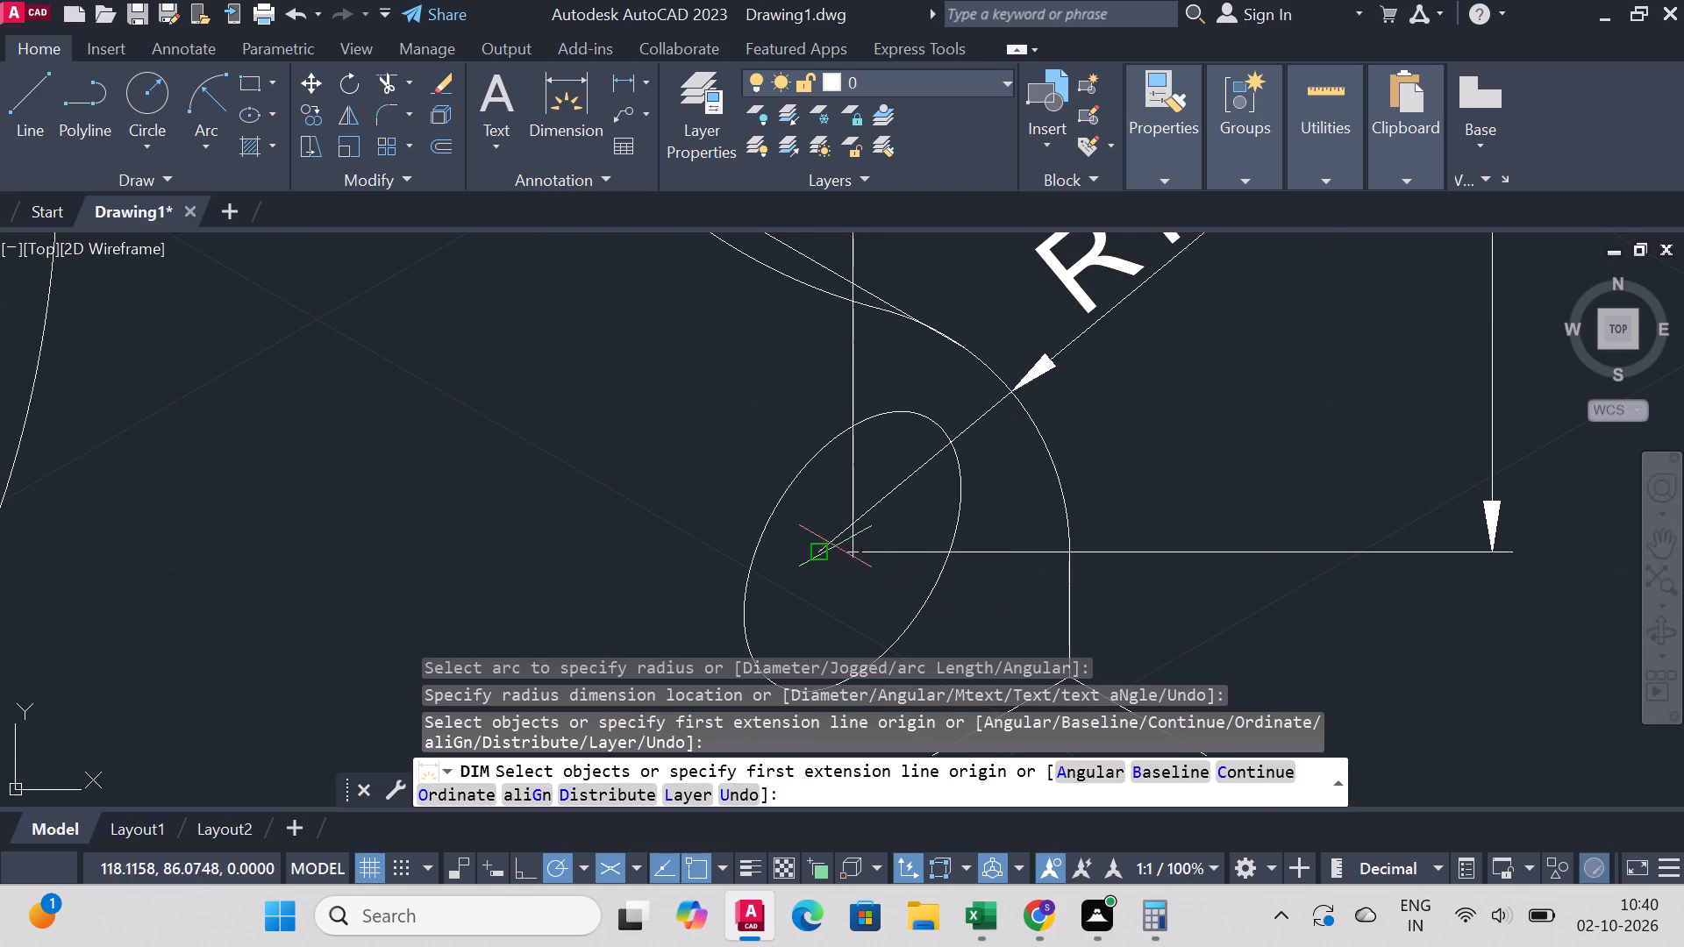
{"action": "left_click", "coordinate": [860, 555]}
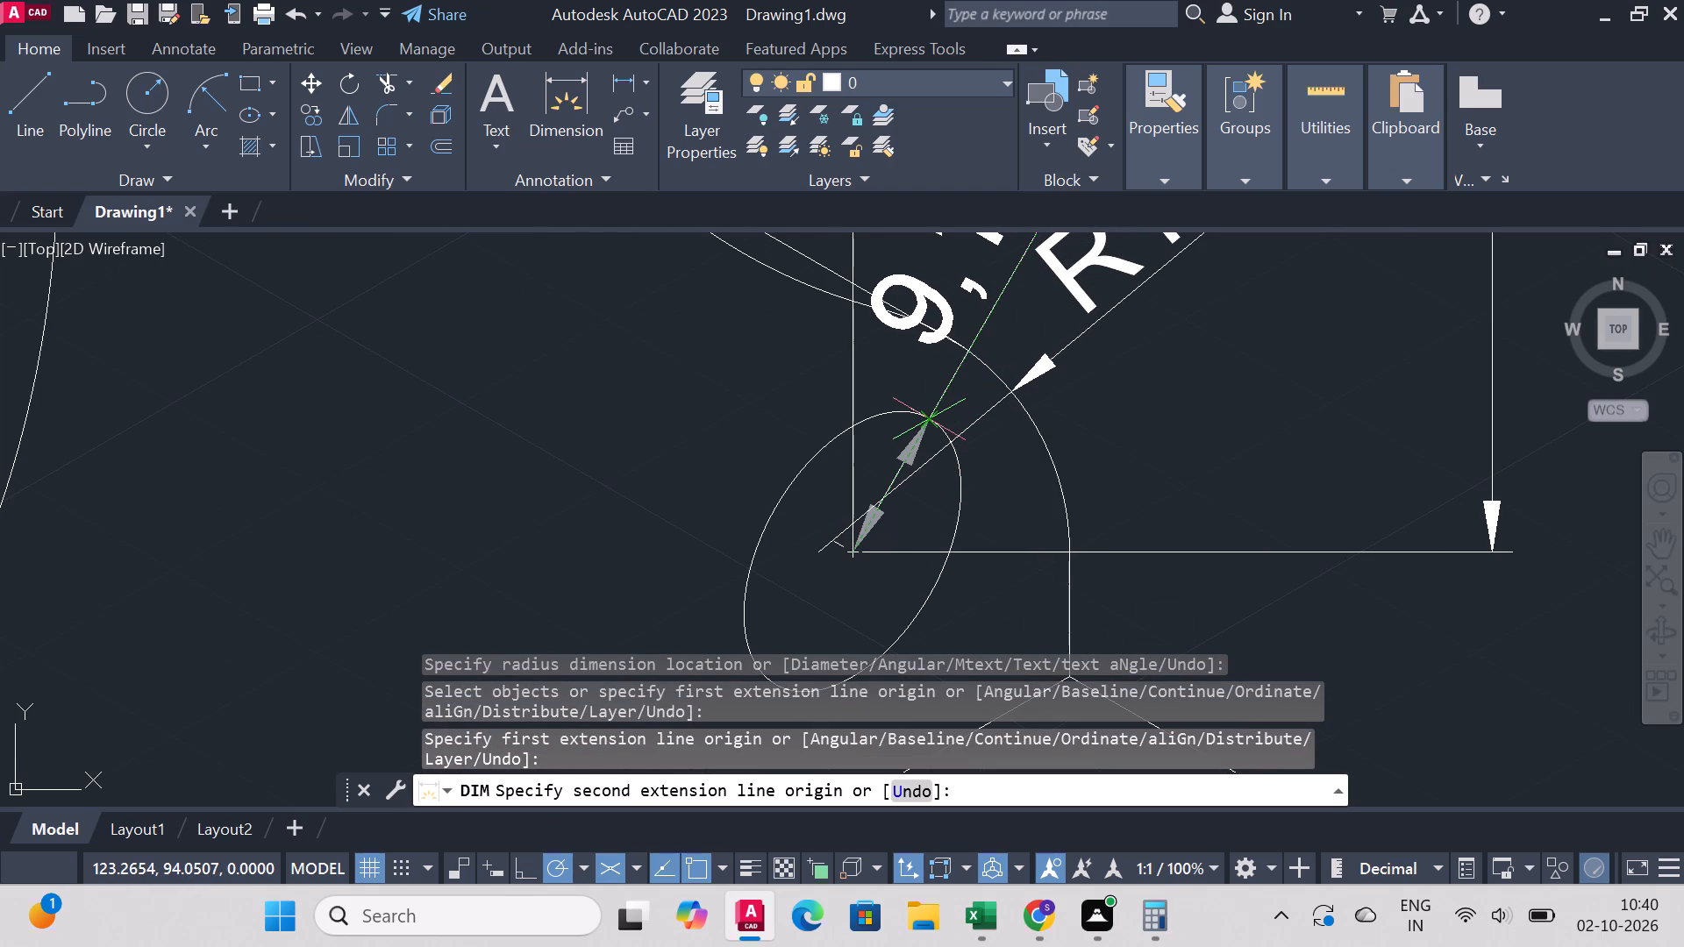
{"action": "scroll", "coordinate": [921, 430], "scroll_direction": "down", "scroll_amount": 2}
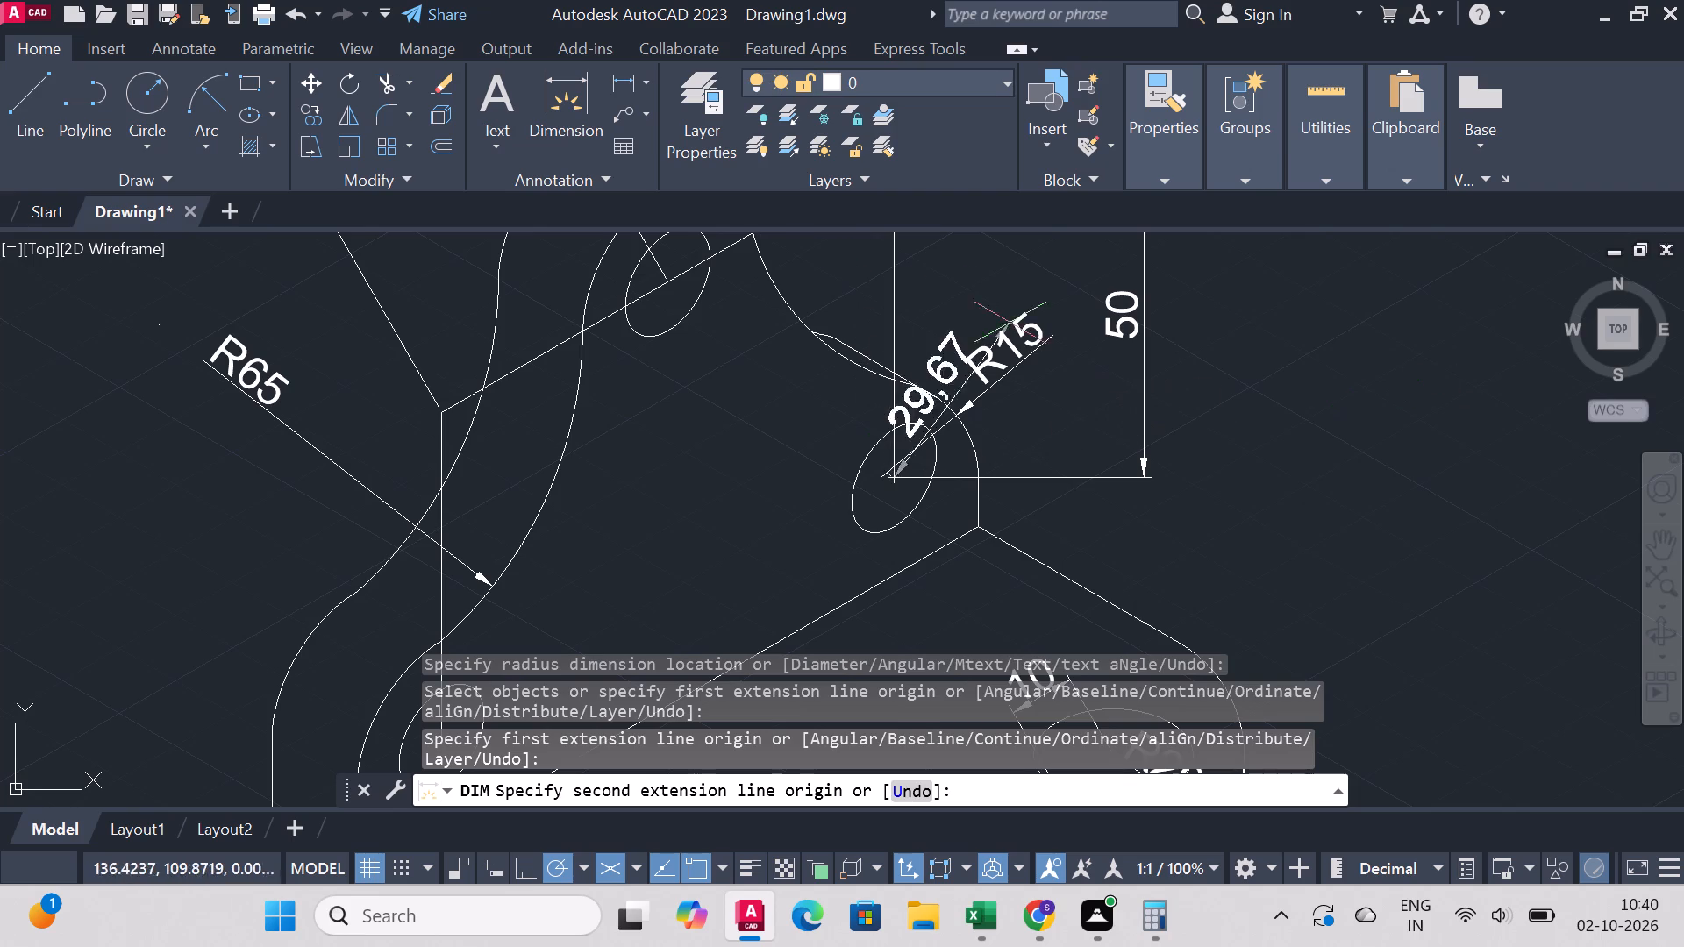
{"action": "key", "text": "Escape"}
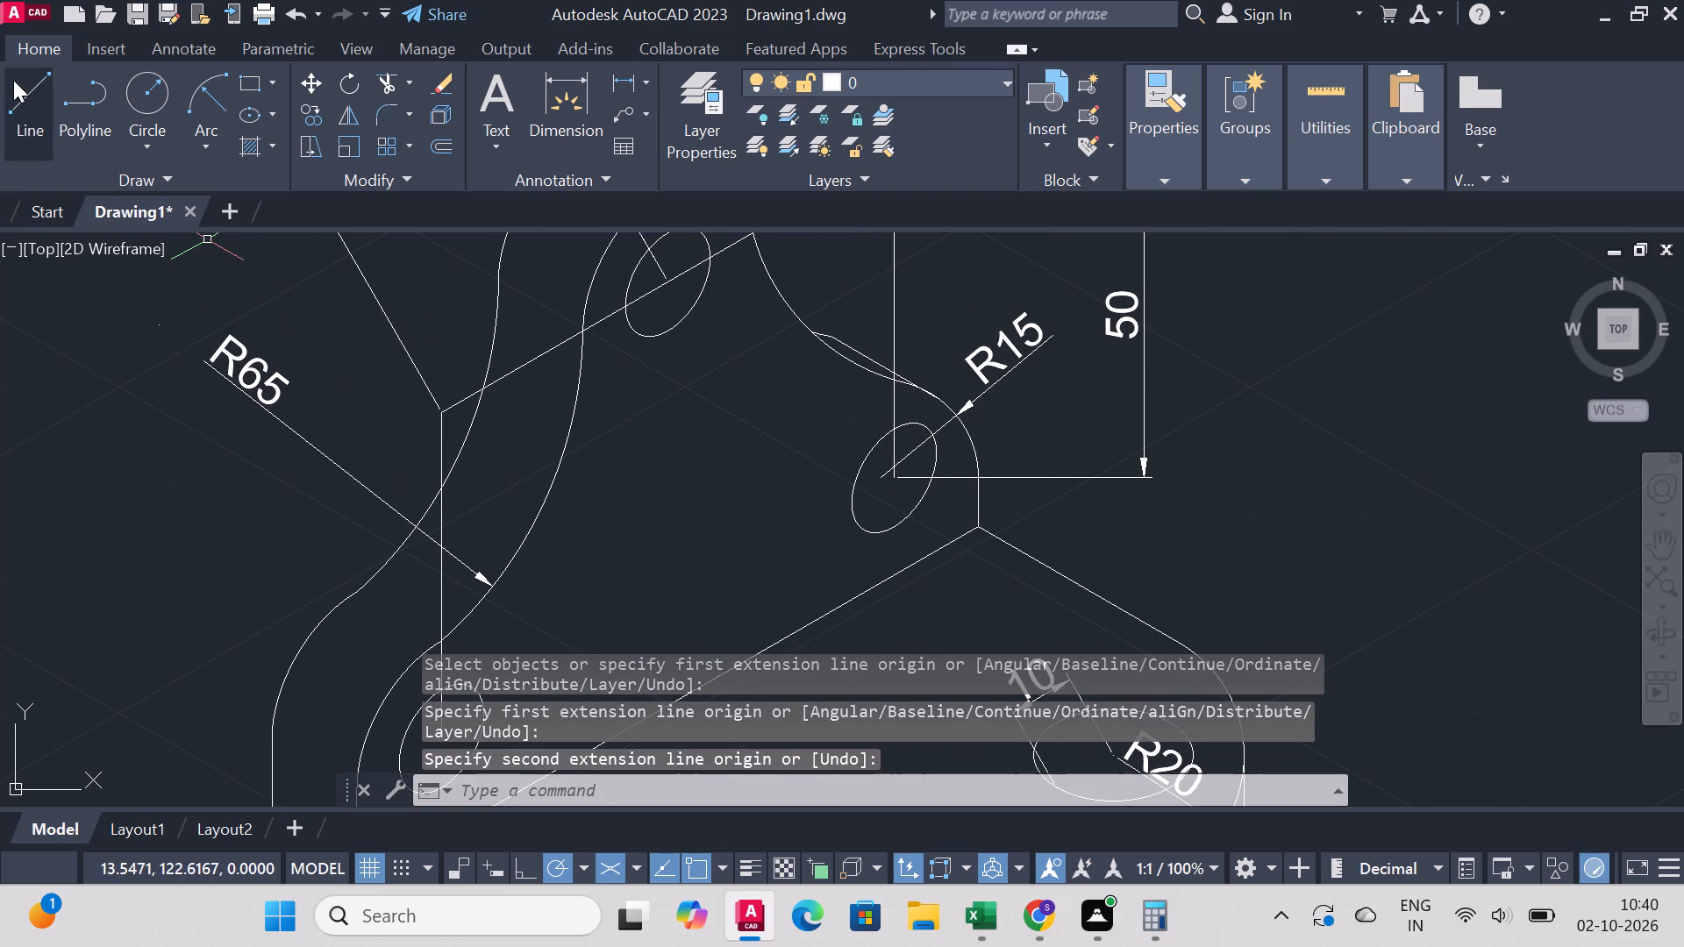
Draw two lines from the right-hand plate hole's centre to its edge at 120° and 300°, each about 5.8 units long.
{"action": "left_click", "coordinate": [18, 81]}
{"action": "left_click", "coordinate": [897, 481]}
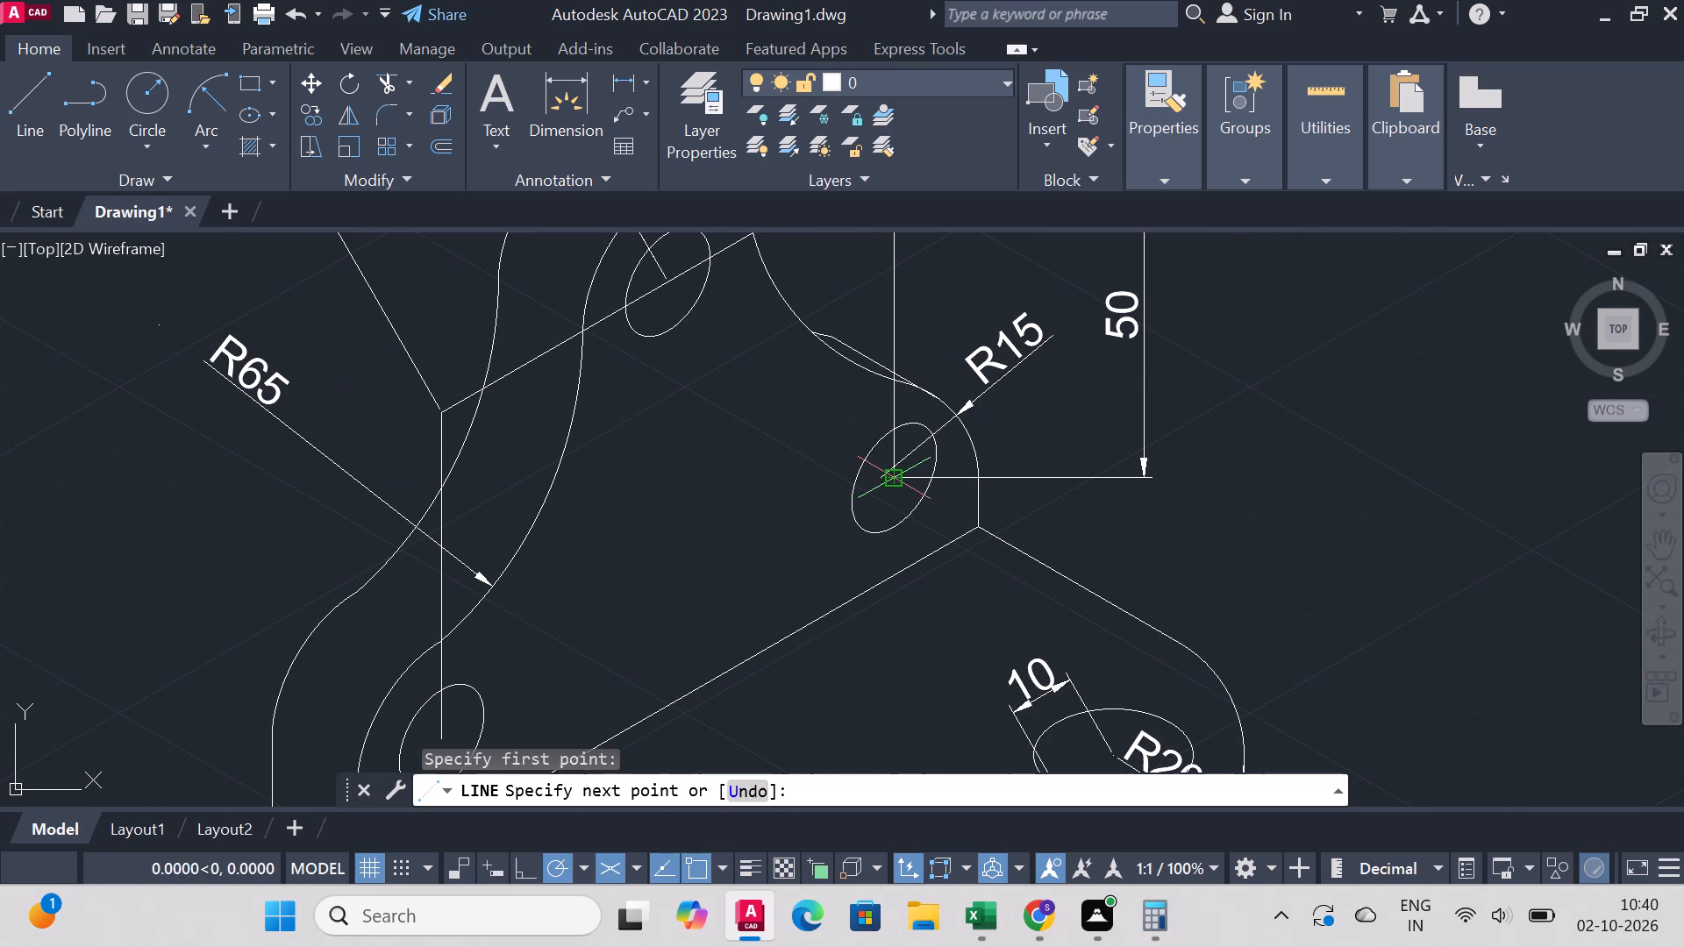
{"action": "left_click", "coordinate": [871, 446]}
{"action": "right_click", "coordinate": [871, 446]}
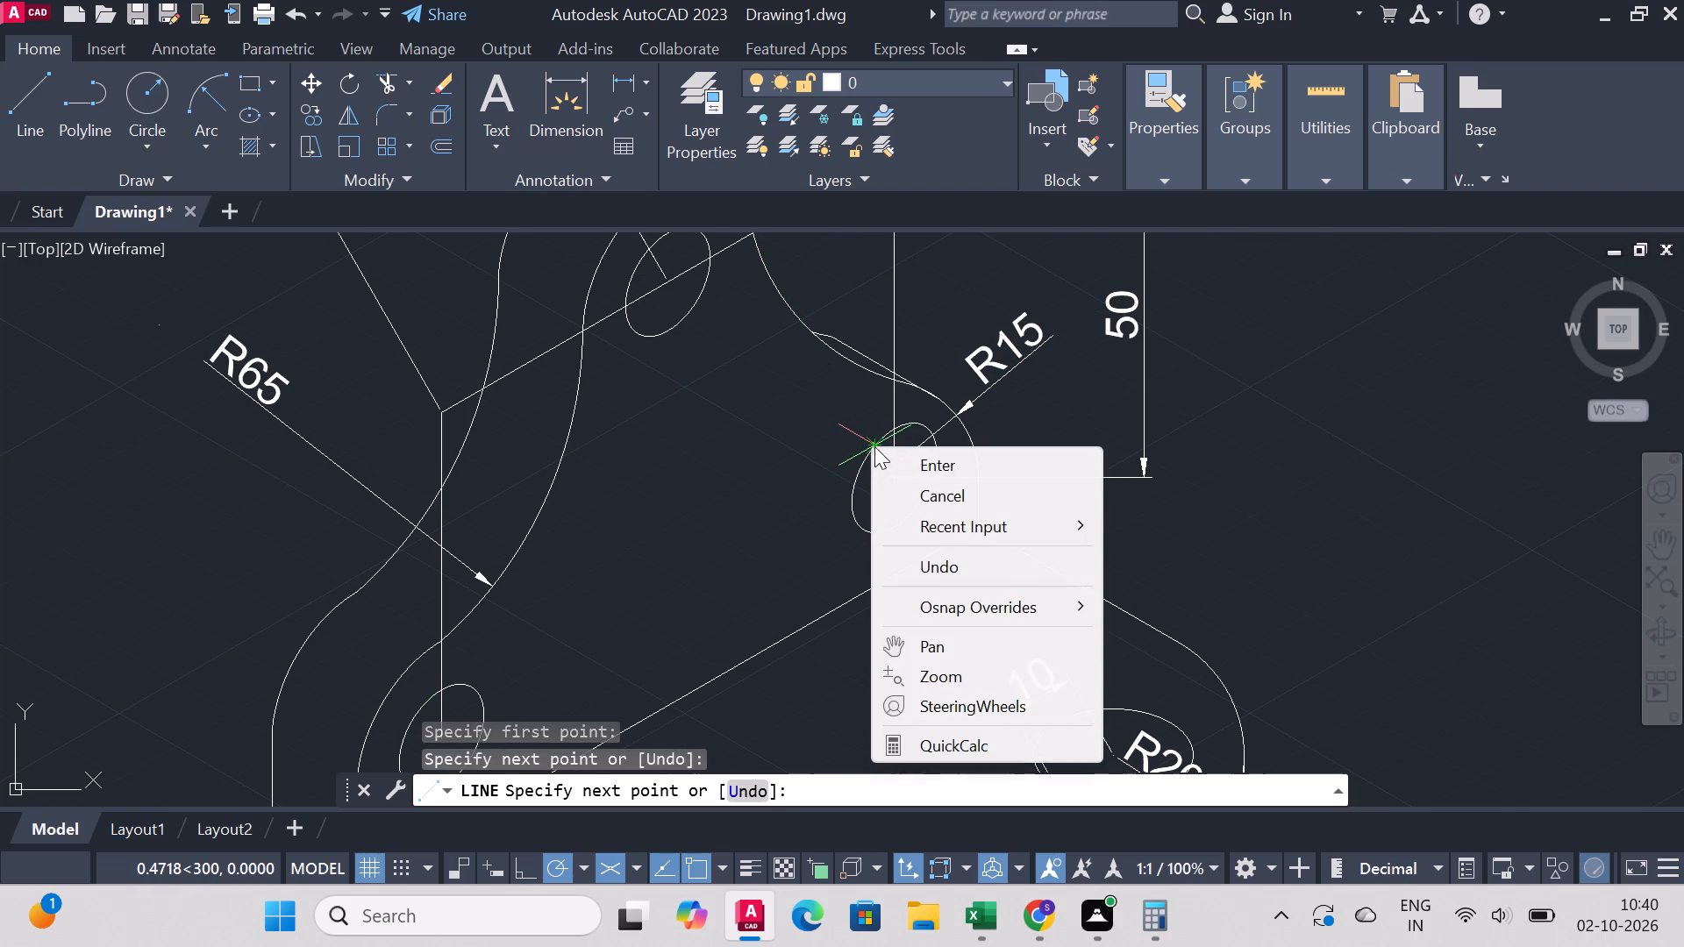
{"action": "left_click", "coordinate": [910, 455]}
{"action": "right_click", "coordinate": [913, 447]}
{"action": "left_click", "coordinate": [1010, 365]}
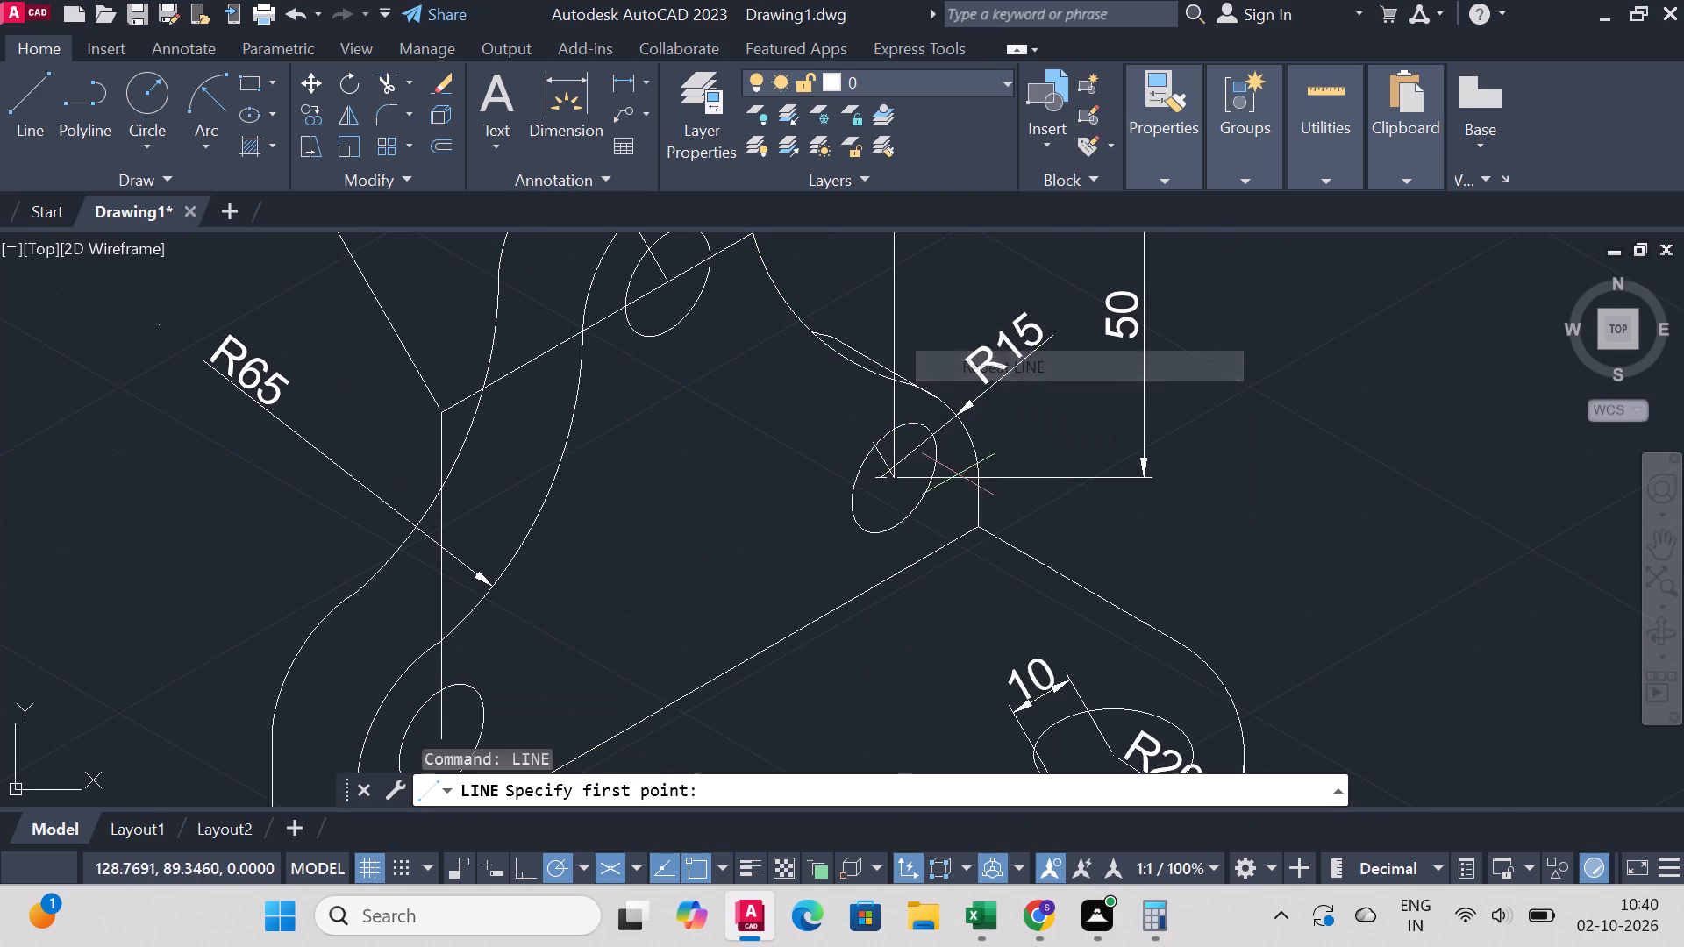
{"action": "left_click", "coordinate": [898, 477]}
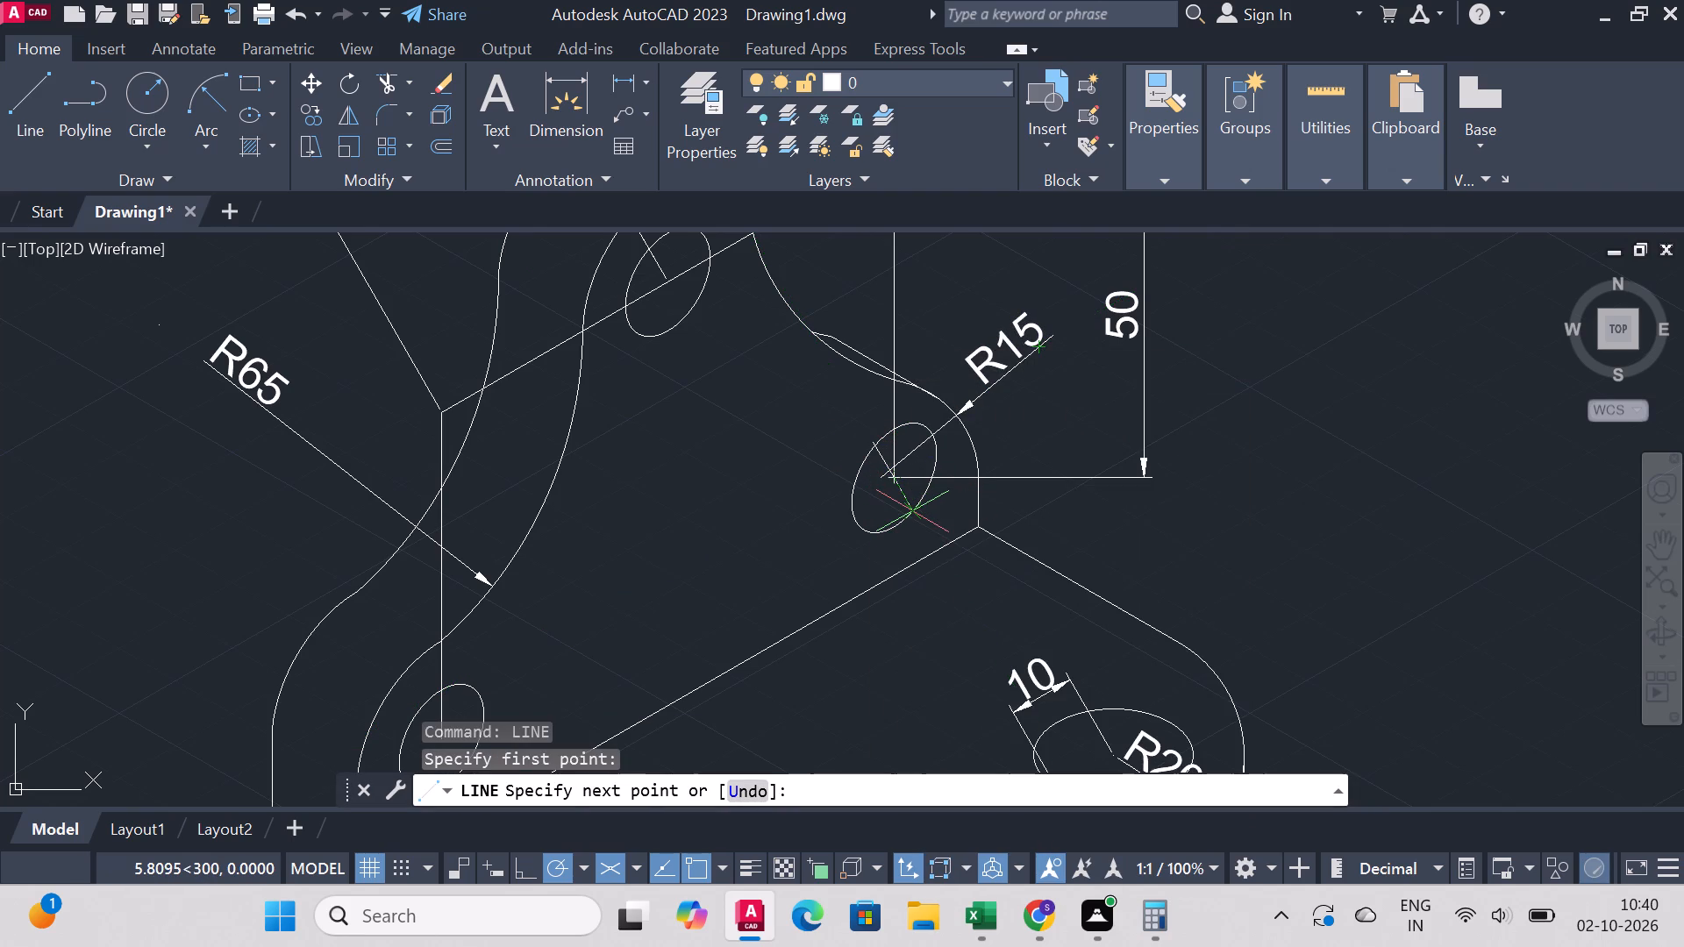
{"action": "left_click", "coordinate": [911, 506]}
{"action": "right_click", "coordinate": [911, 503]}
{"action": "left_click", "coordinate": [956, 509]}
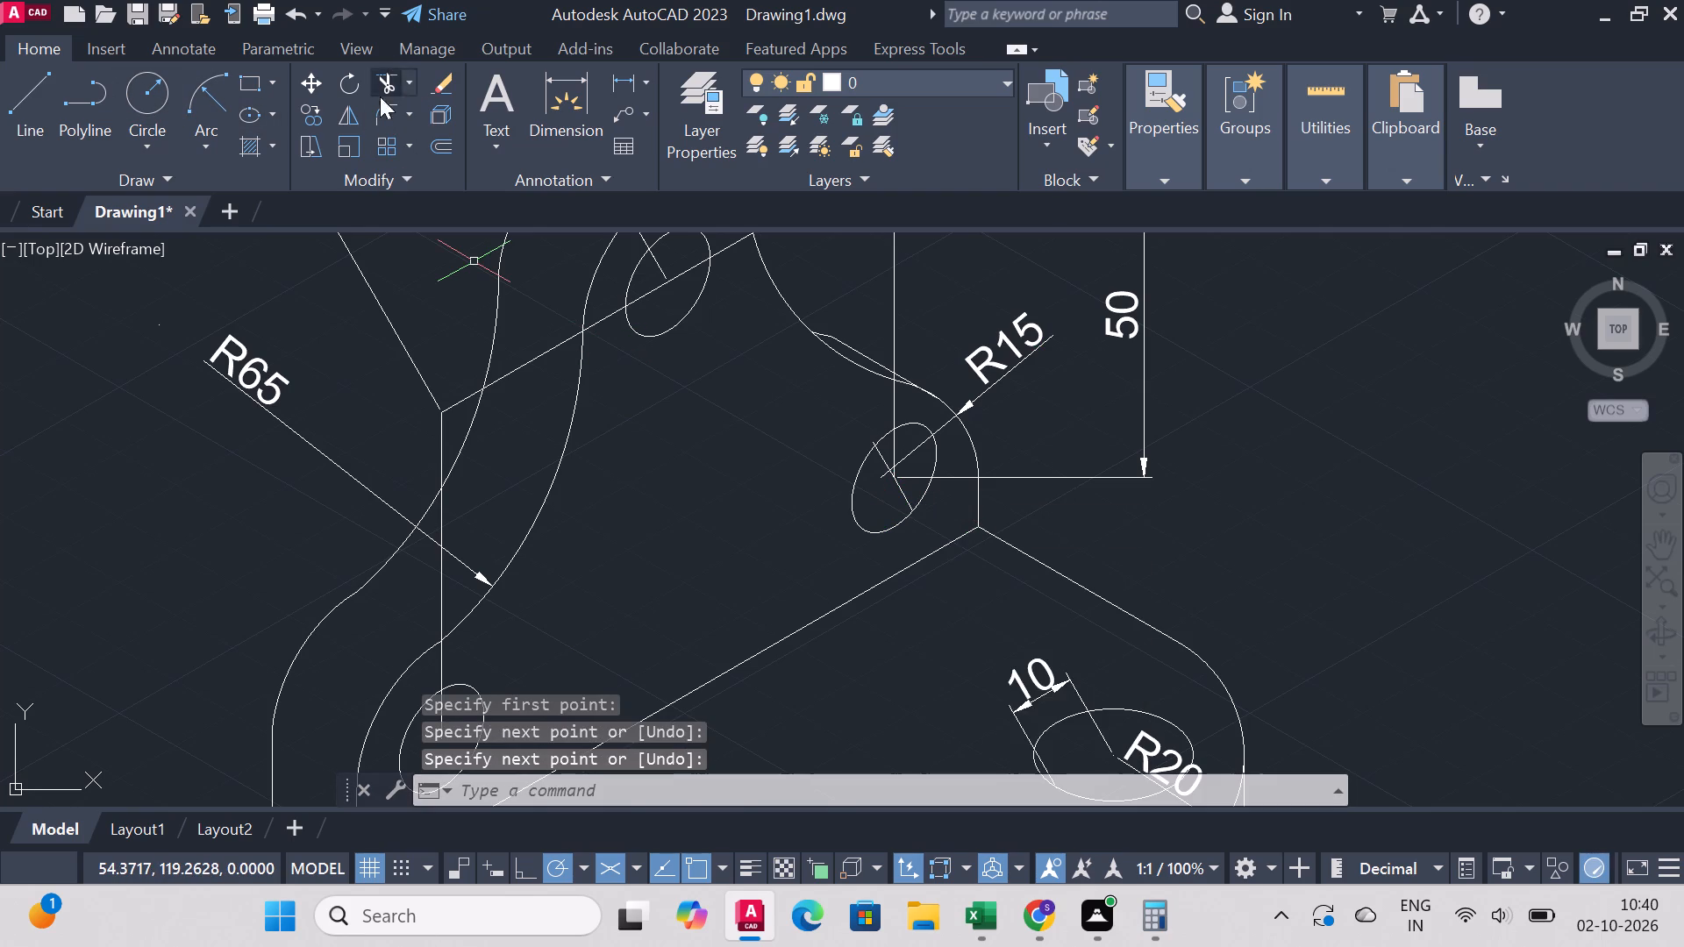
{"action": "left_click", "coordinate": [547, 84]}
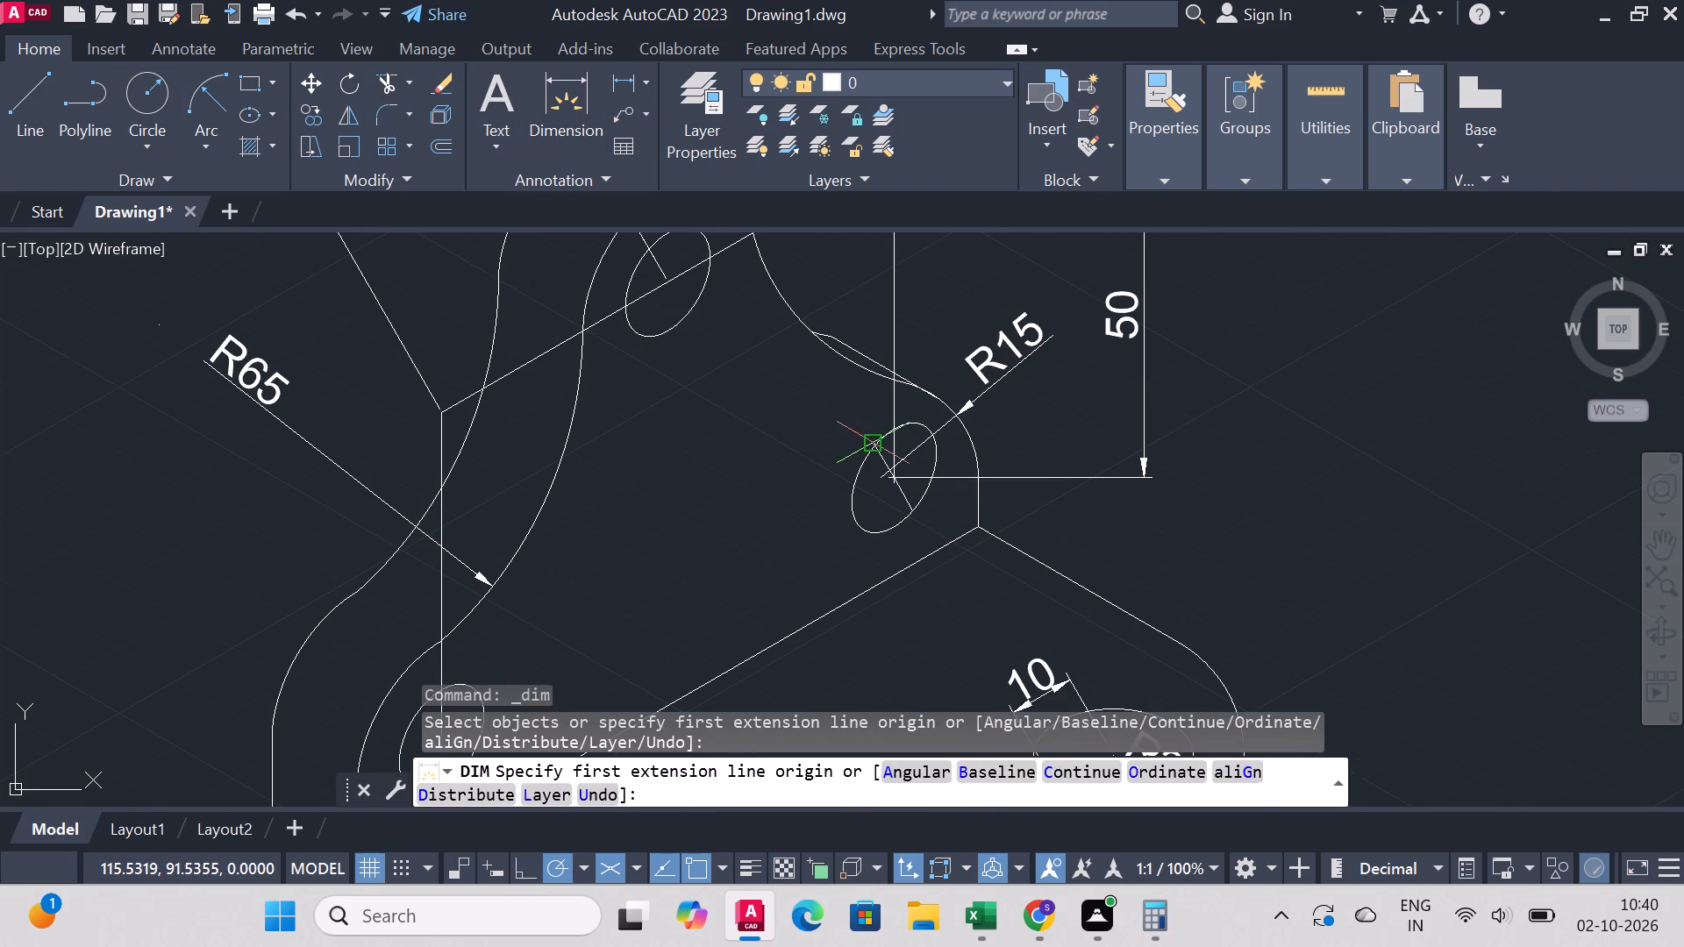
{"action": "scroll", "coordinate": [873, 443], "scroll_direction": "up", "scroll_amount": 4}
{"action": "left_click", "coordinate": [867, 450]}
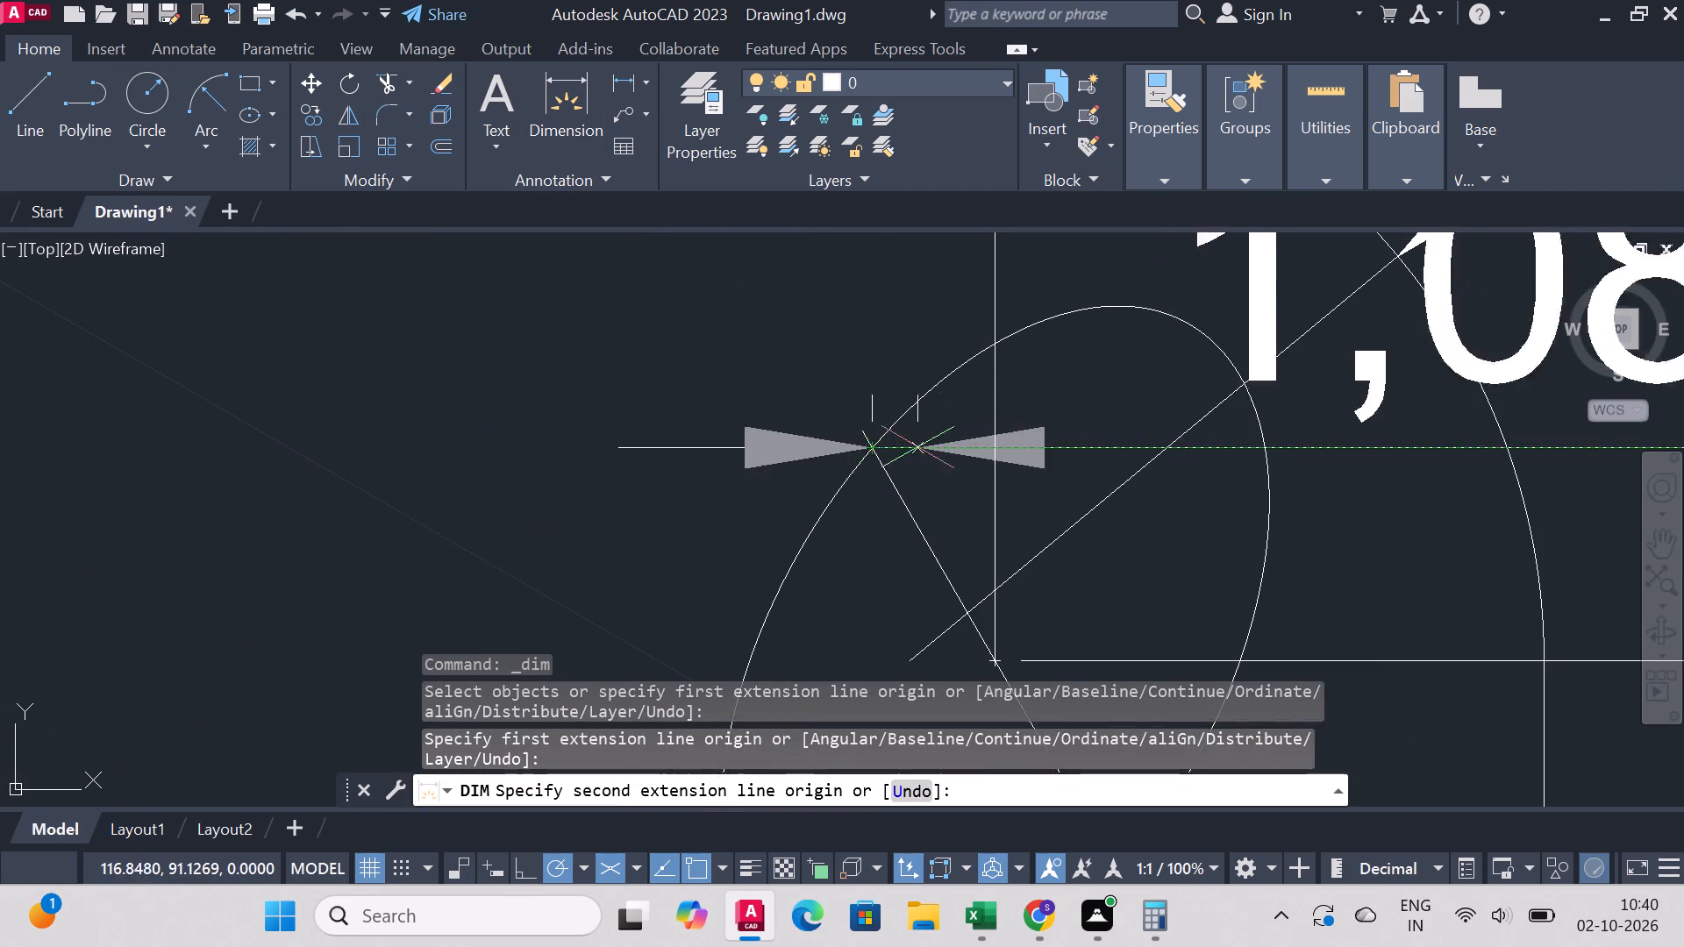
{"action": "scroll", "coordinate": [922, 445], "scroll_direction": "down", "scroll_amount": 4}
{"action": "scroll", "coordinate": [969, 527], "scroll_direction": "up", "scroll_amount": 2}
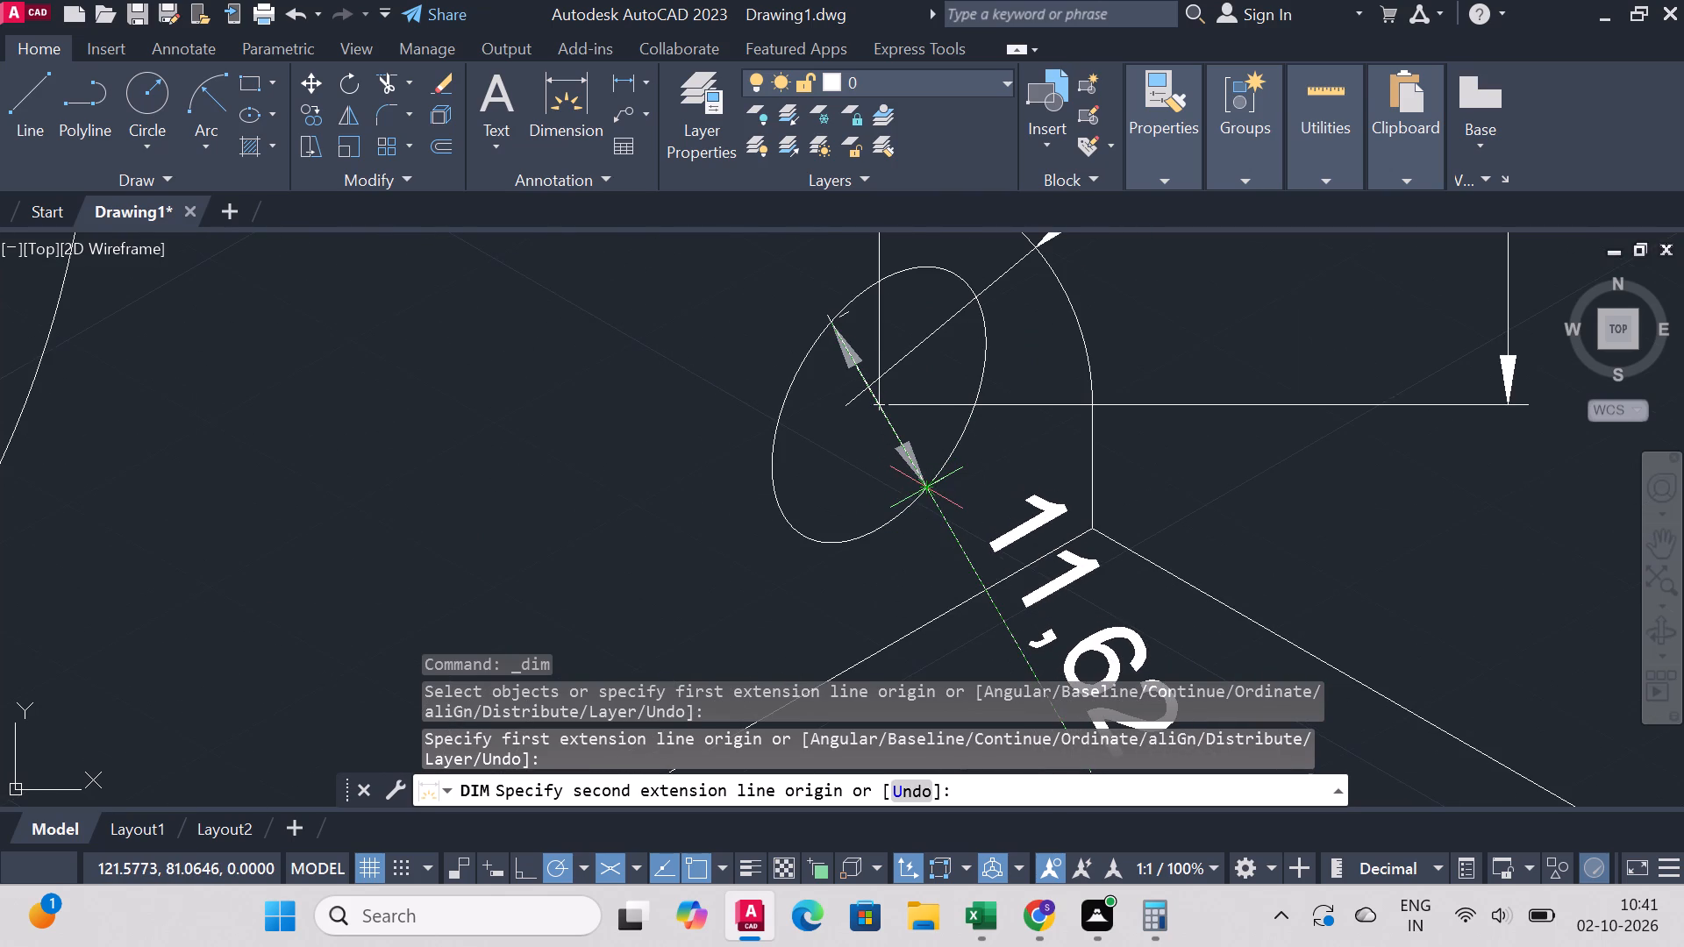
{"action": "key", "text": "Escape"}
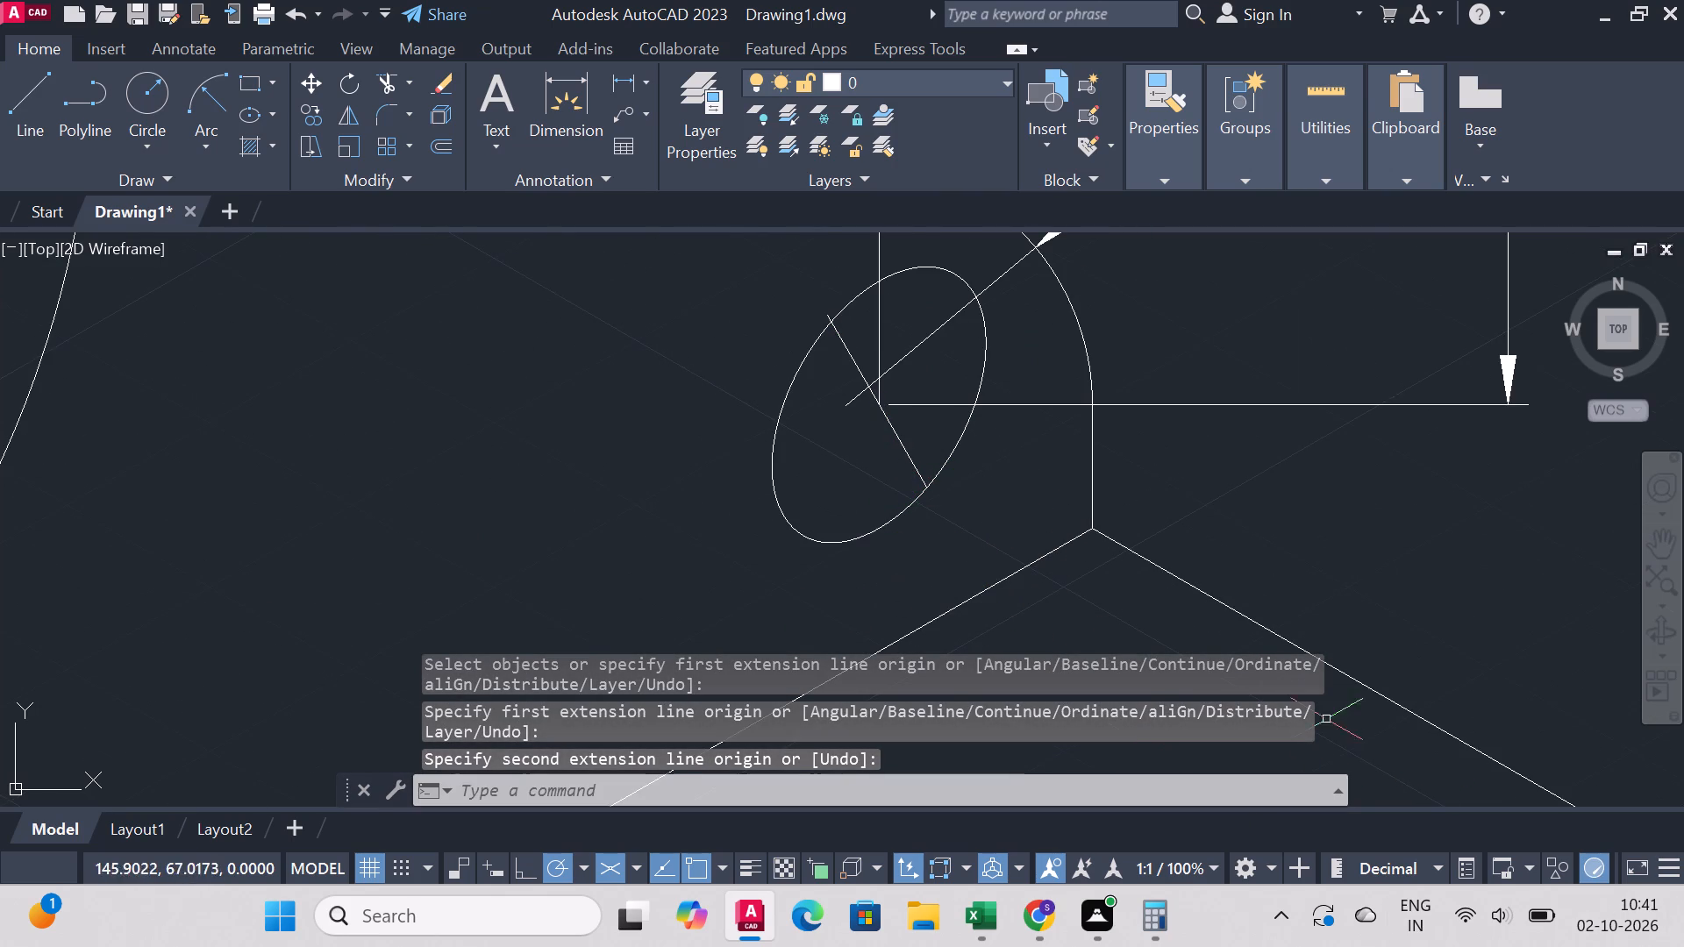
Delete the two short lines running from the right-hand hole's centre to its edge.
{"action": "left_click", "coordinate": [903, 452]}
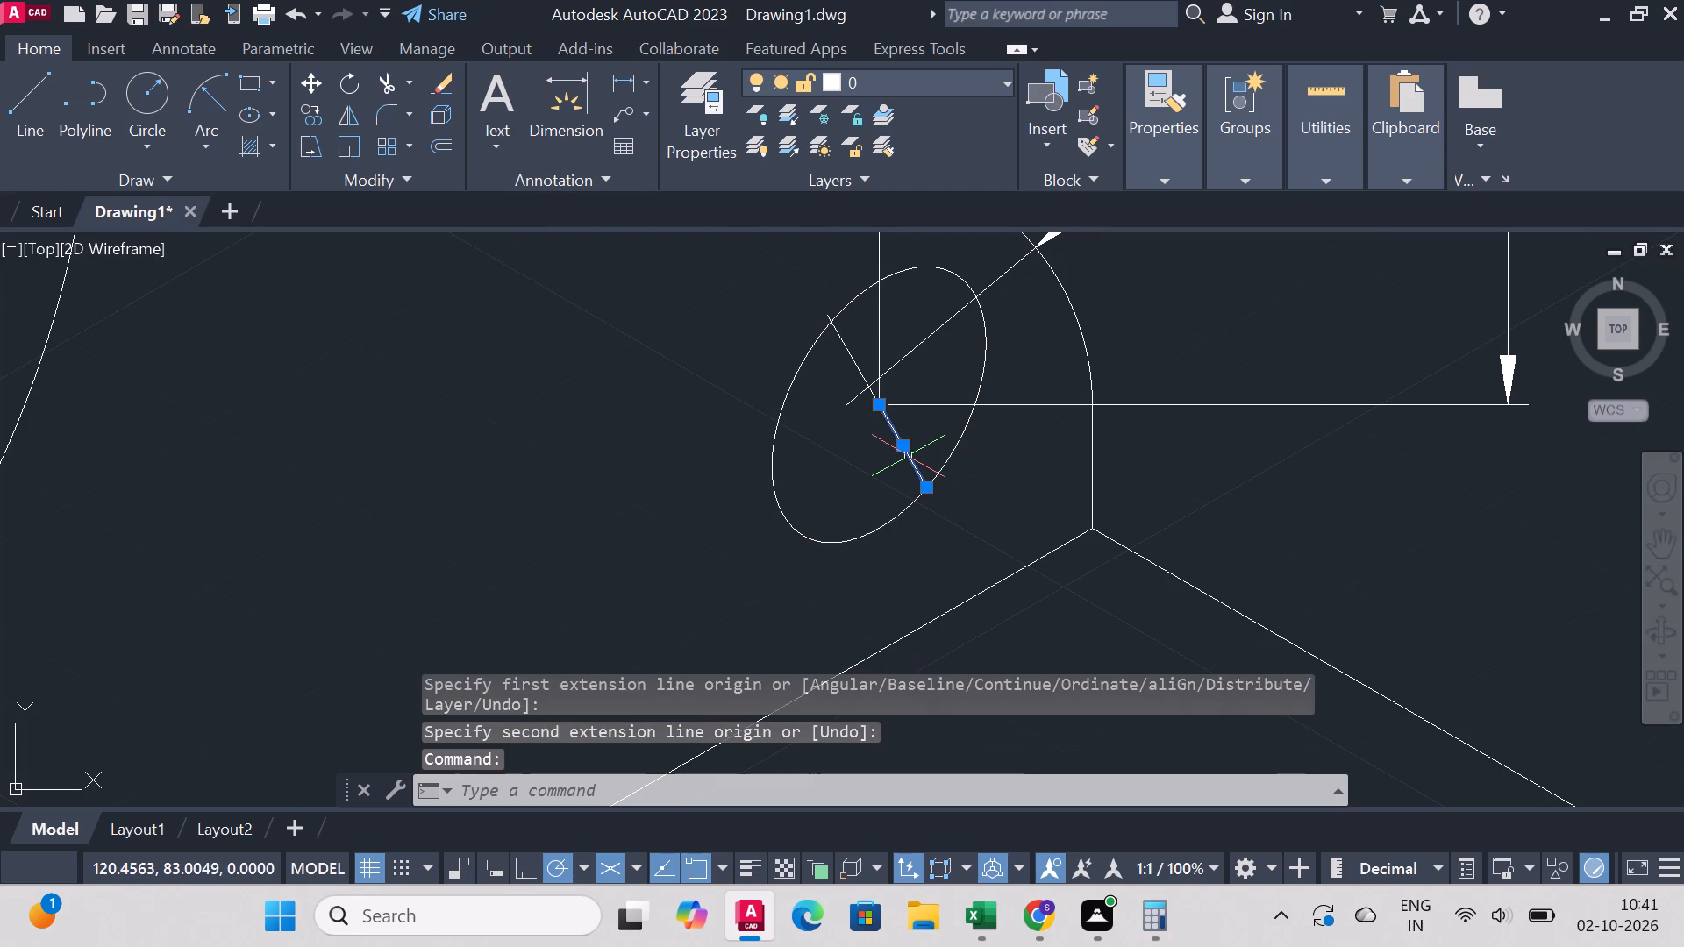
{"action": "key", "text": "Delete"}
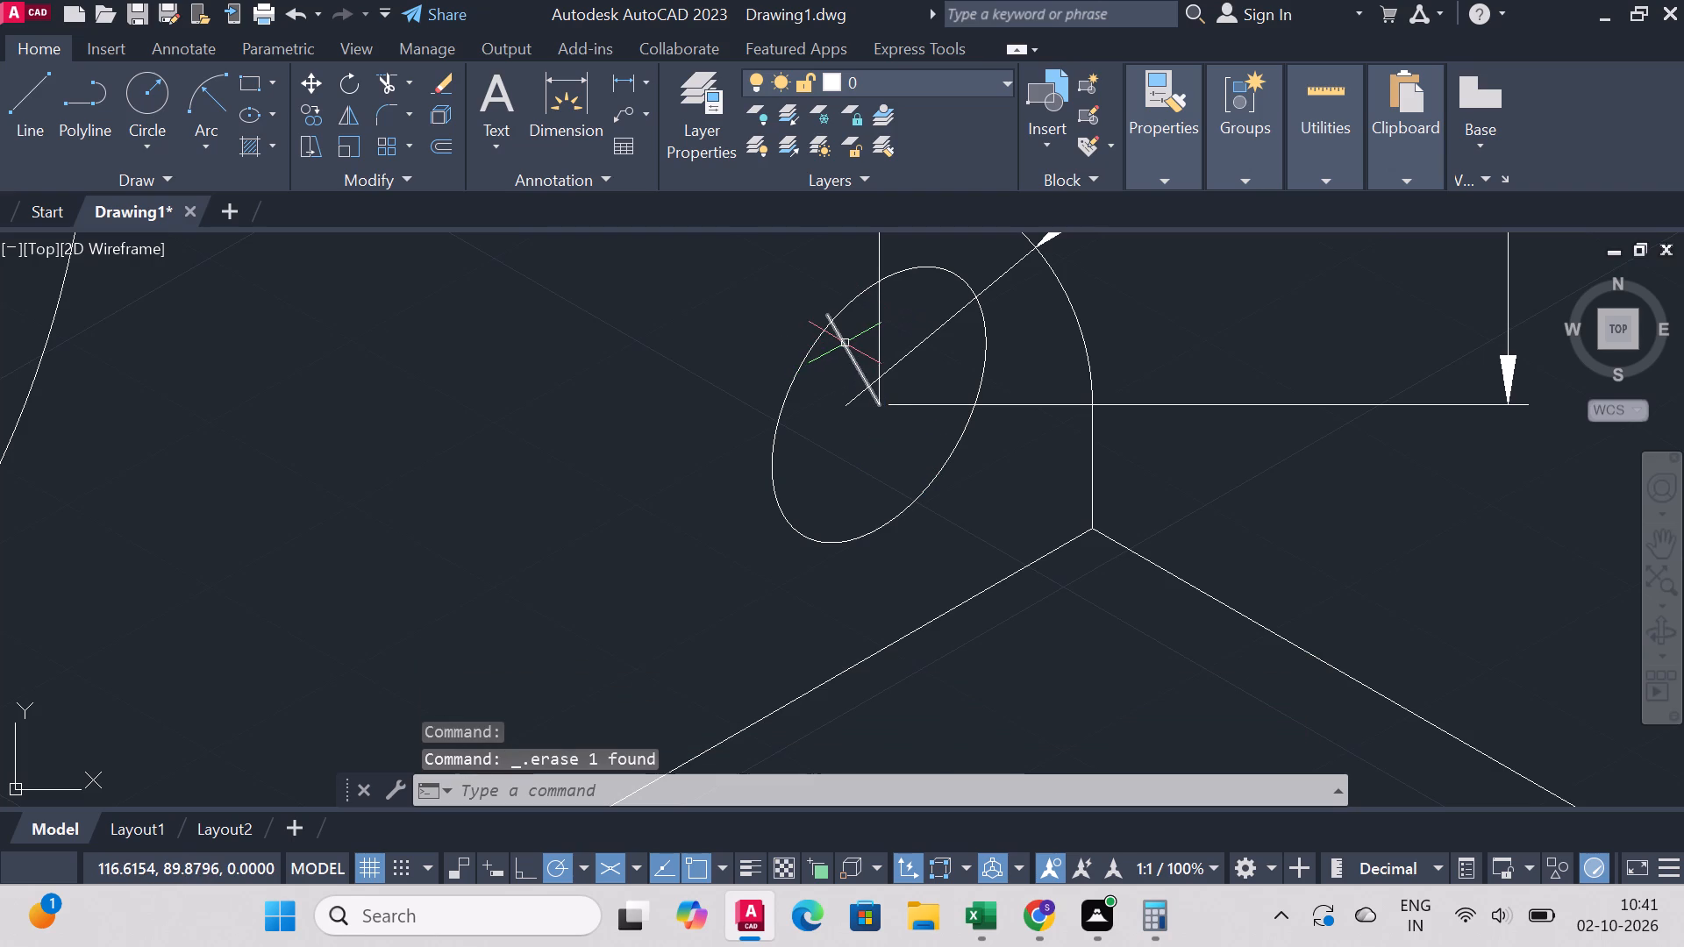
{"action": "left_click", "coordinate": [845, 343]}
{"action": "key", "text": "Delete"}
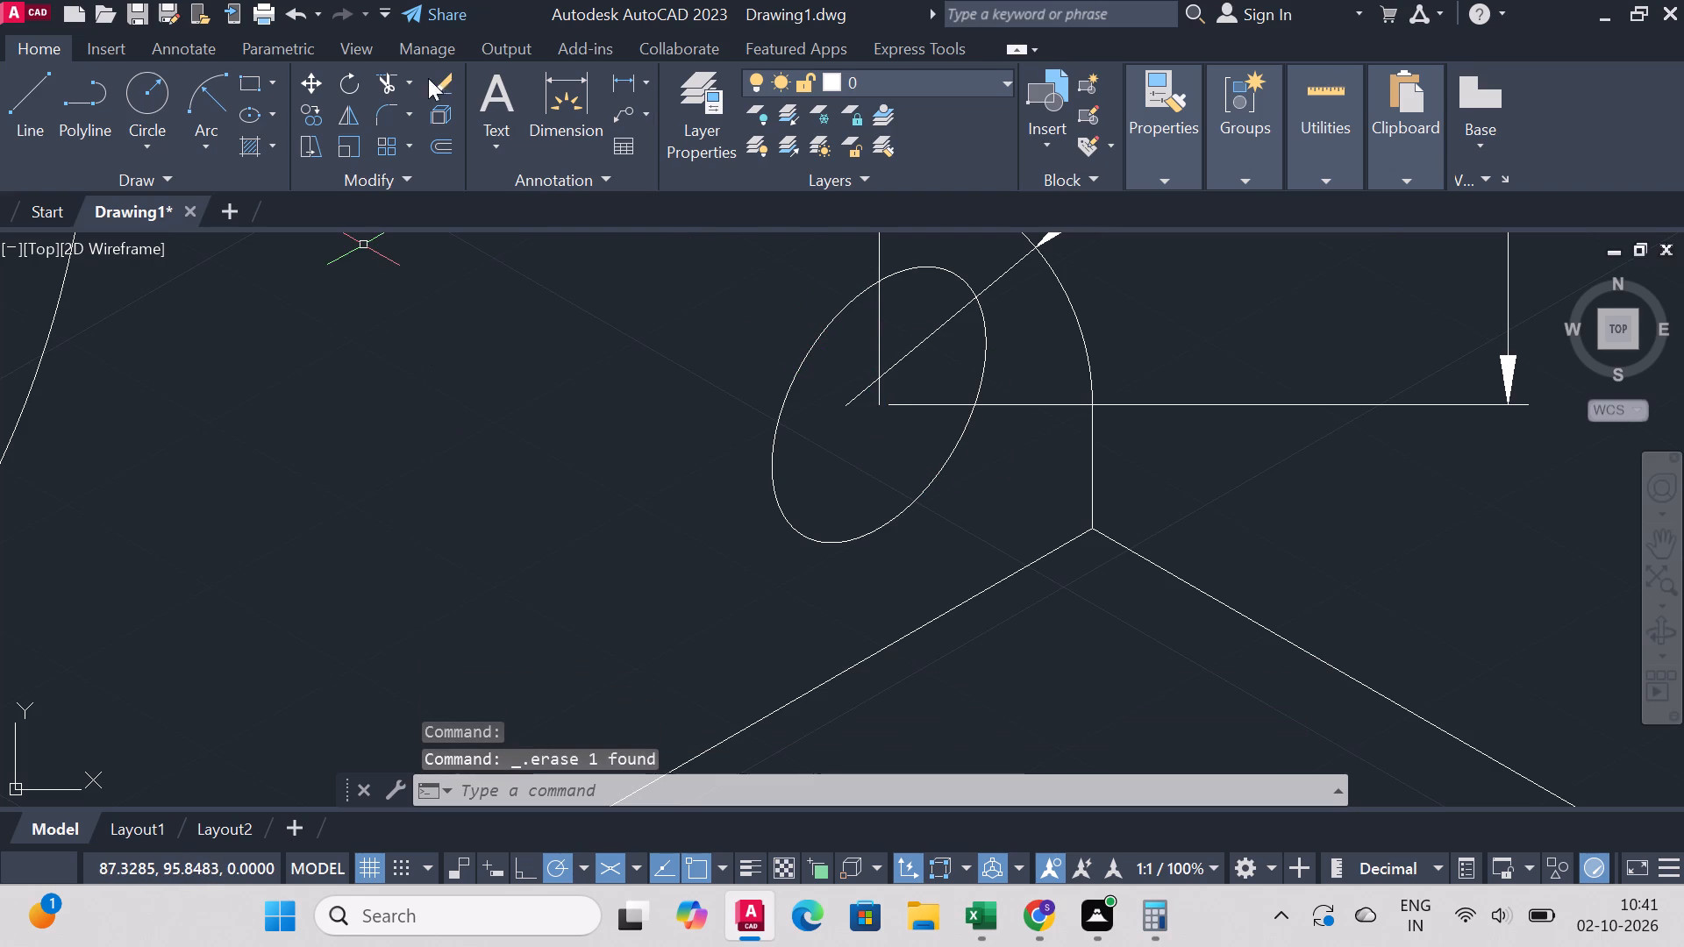
Draw two lines from the right-hand plate hole's centre to its edge at 30° and 210°, each about 7.5 units long.
{"action": "left_click", "coordinate": [40, 89]}
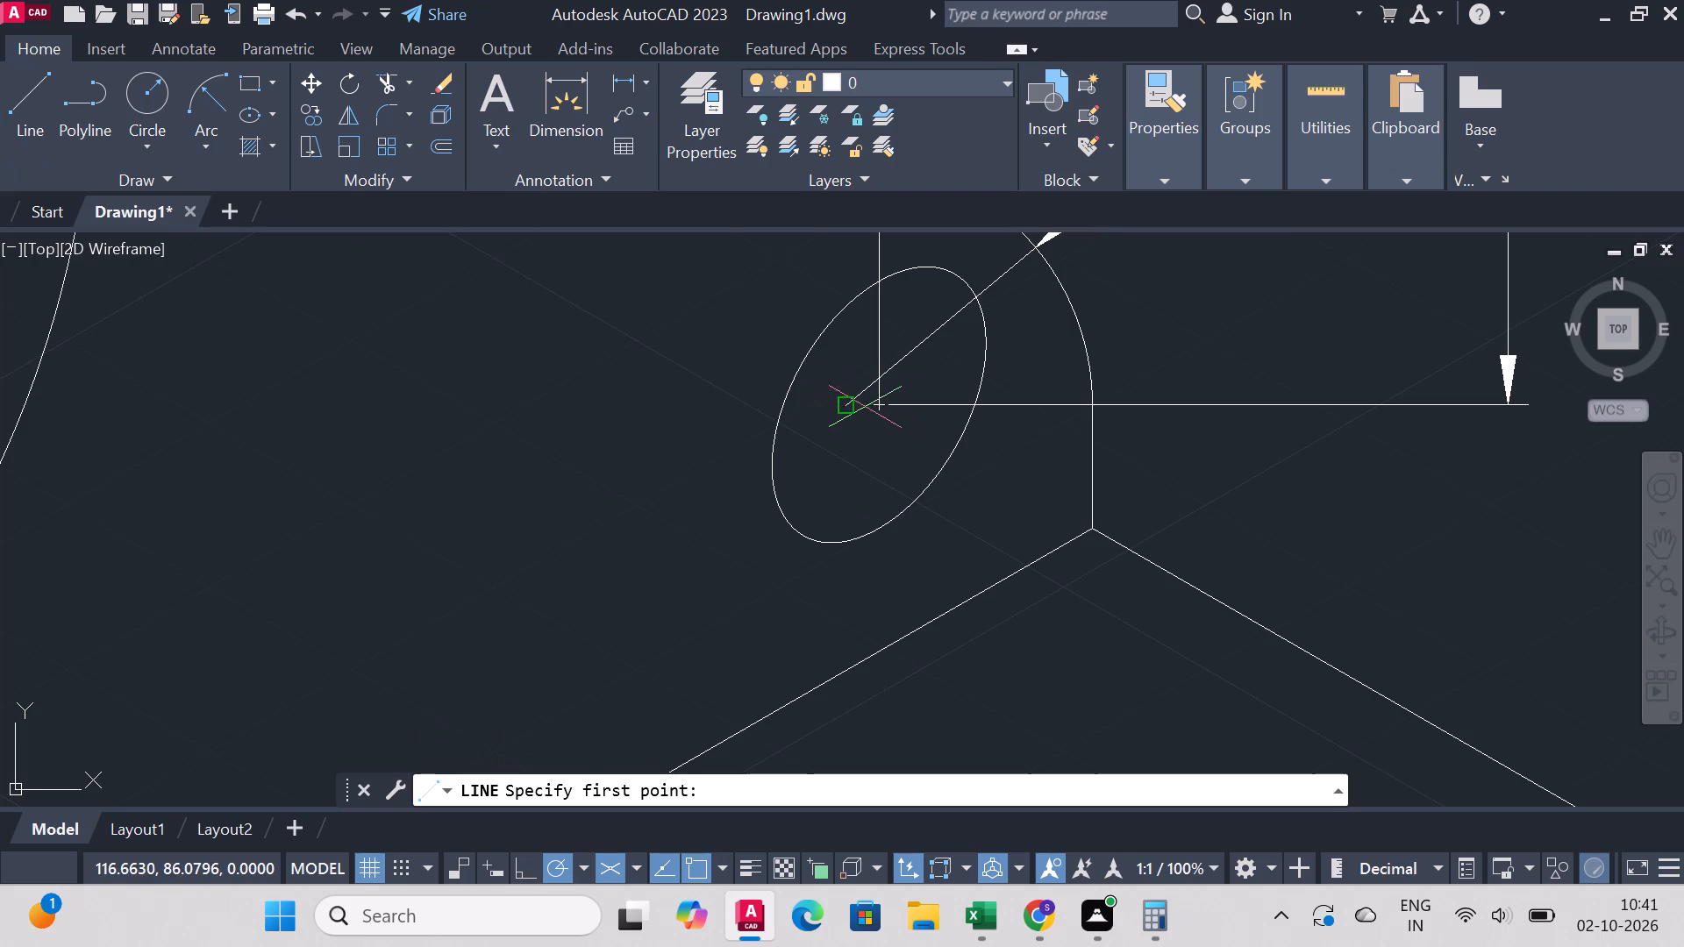
{"action": "left_click", "coordinate": [881, 406]}
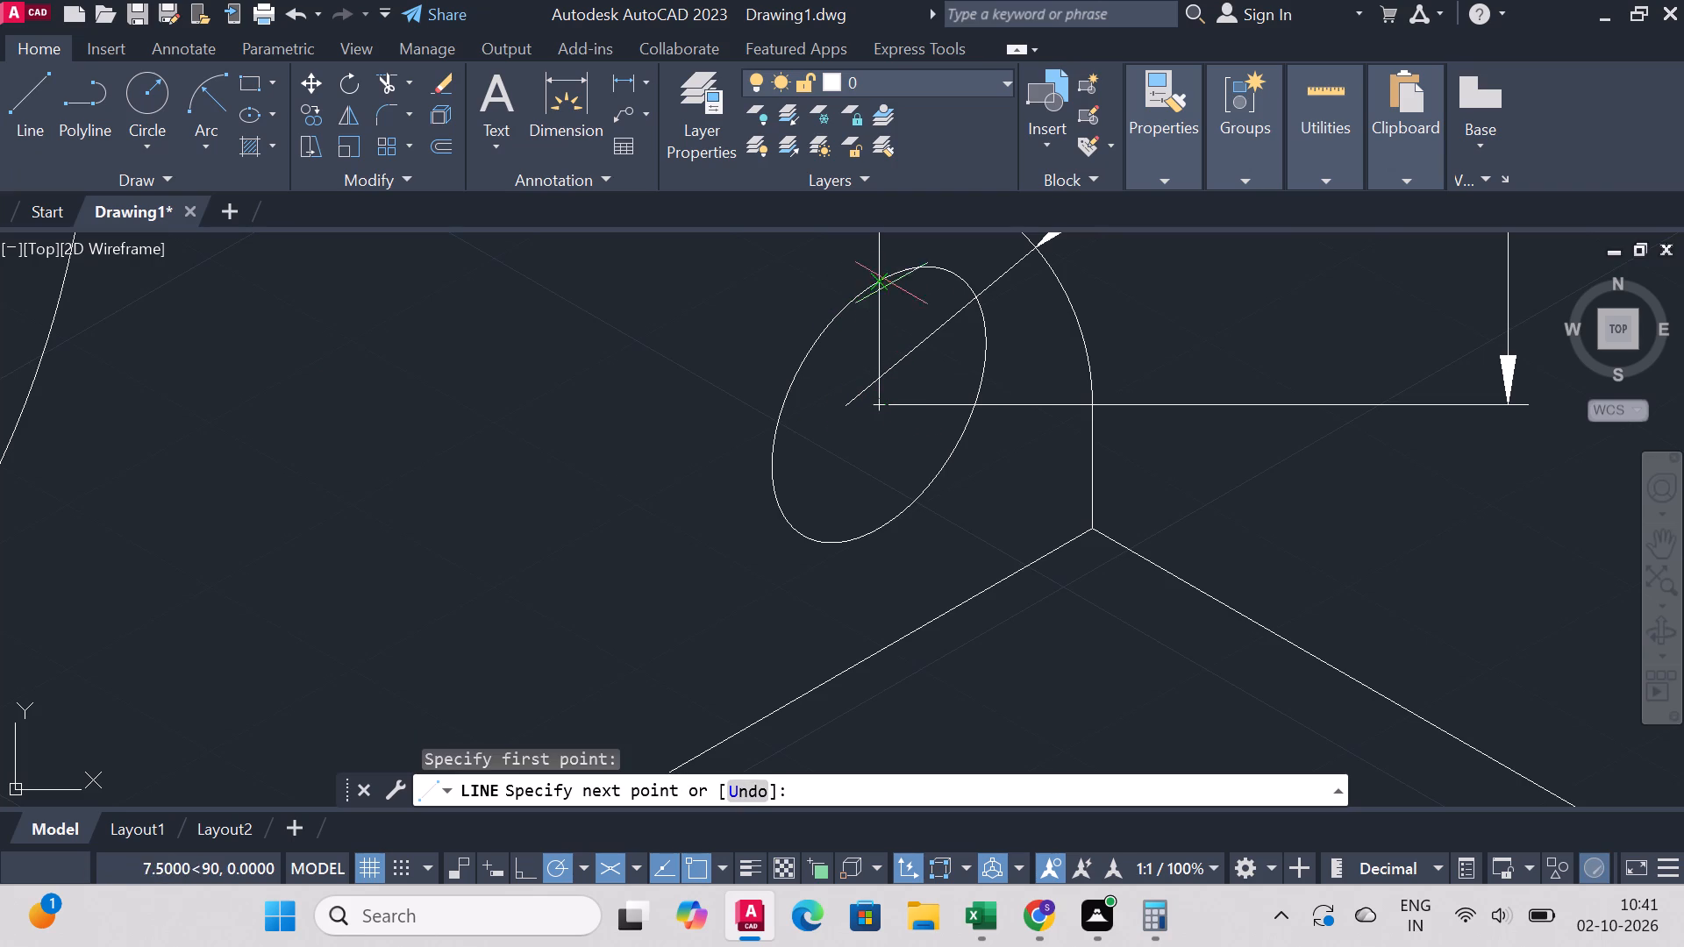
{"action": "left_click", "coordinate": [983, 338]}
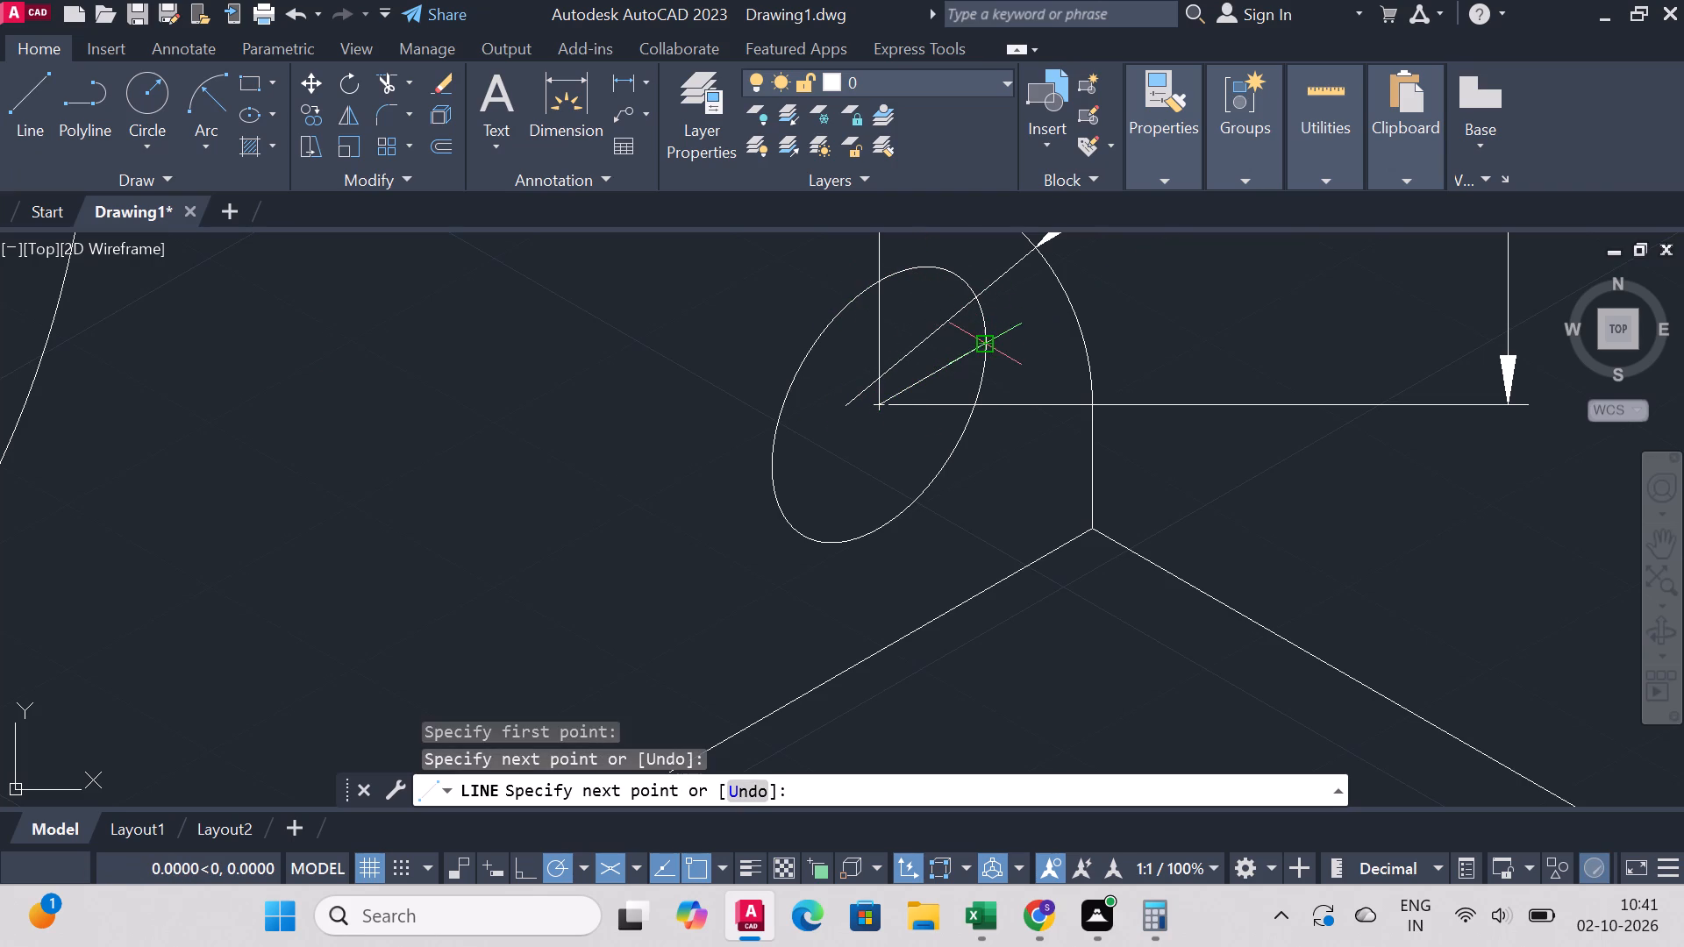
{"action": "right_click", "coordinate": [985, 339]}
{"action": "left_click", "coordinate": [1033, 352]}
{"action": "right_click", "coordinate": [1008, 338]}
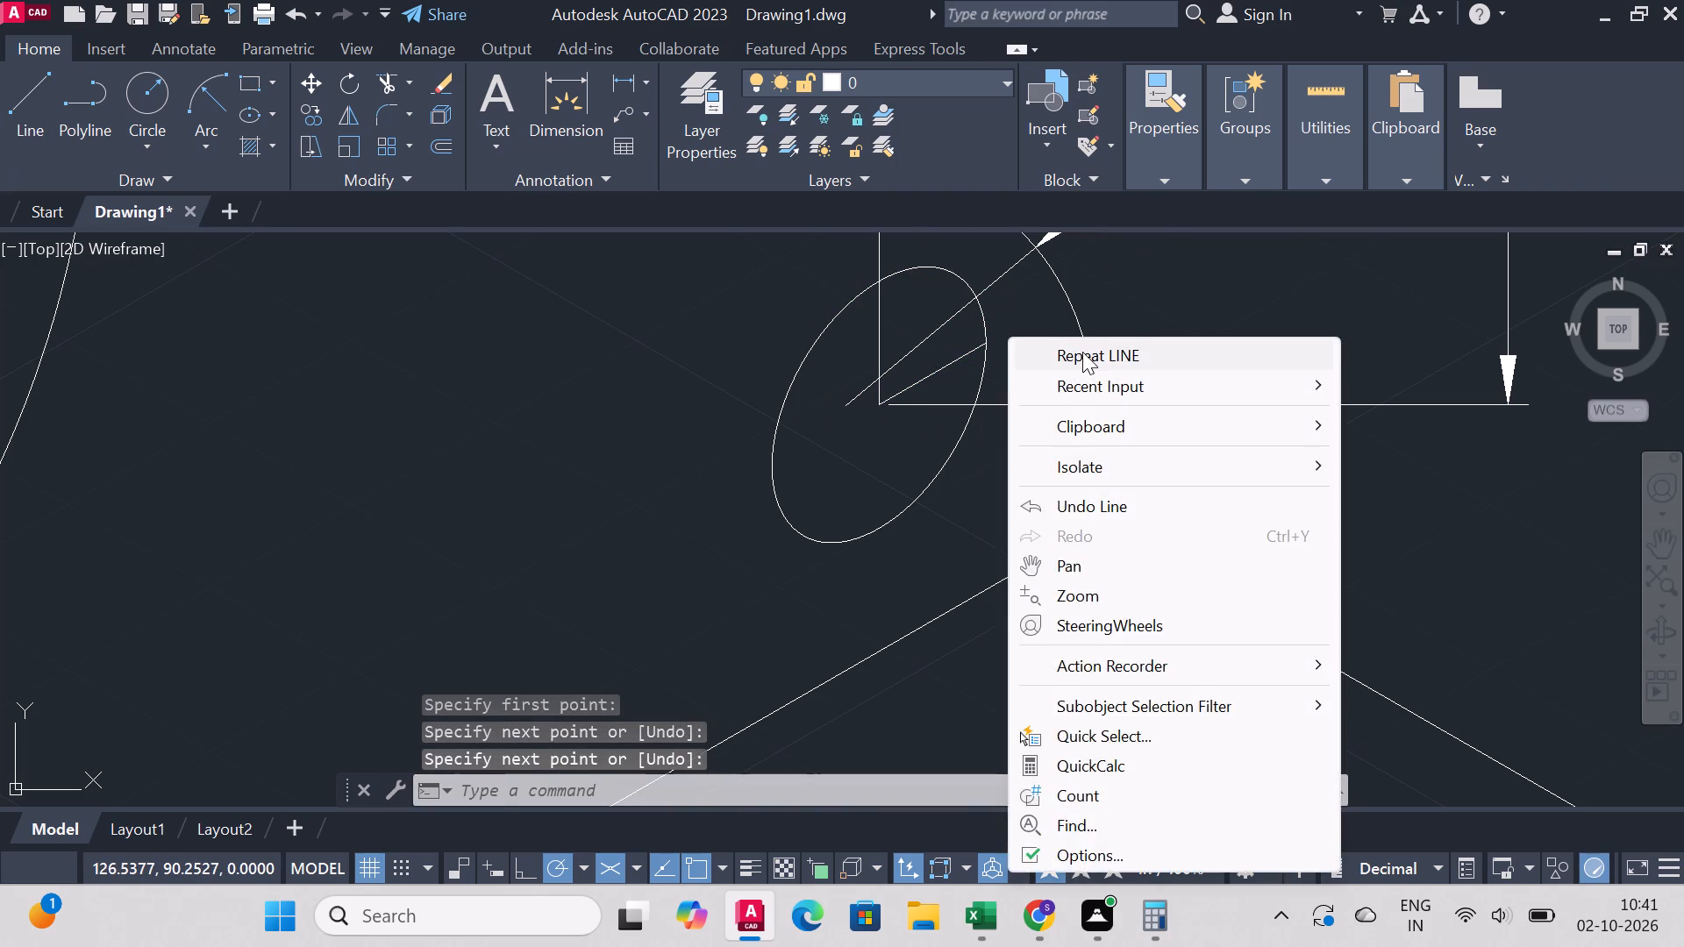
{"action": "left_click", "coordinate": [1081, 352]}
{"action": "left_click", "coordinate": [887, 411]}
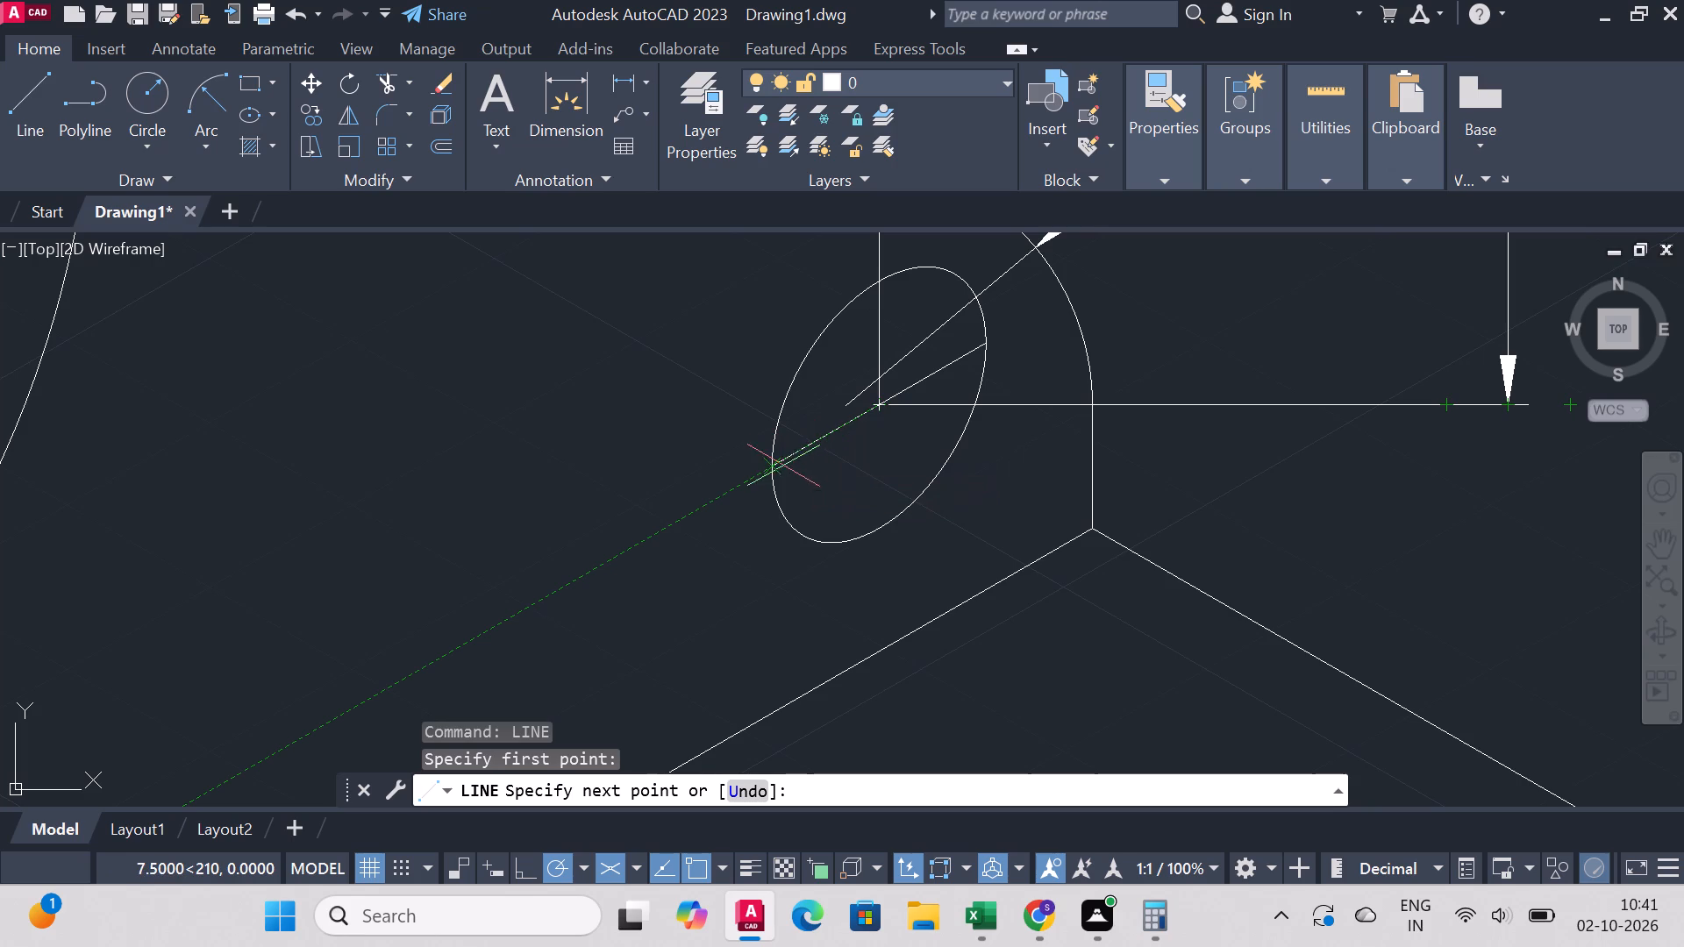
{"action": "left_click", "coordinate": [777, 467]}
{"action": "right_click", "coordinate": [781, 459]}
{"action": "left_click", "coordinate": [881, 468]}
Dimension the right-hand plate hole's diameter between the outer ends of its two centre lines, placing the dimension above the hole.
{"action": "scroll", "coordinate": [944, 434], "scroll_direction": "up", "scroll_amount": 1}
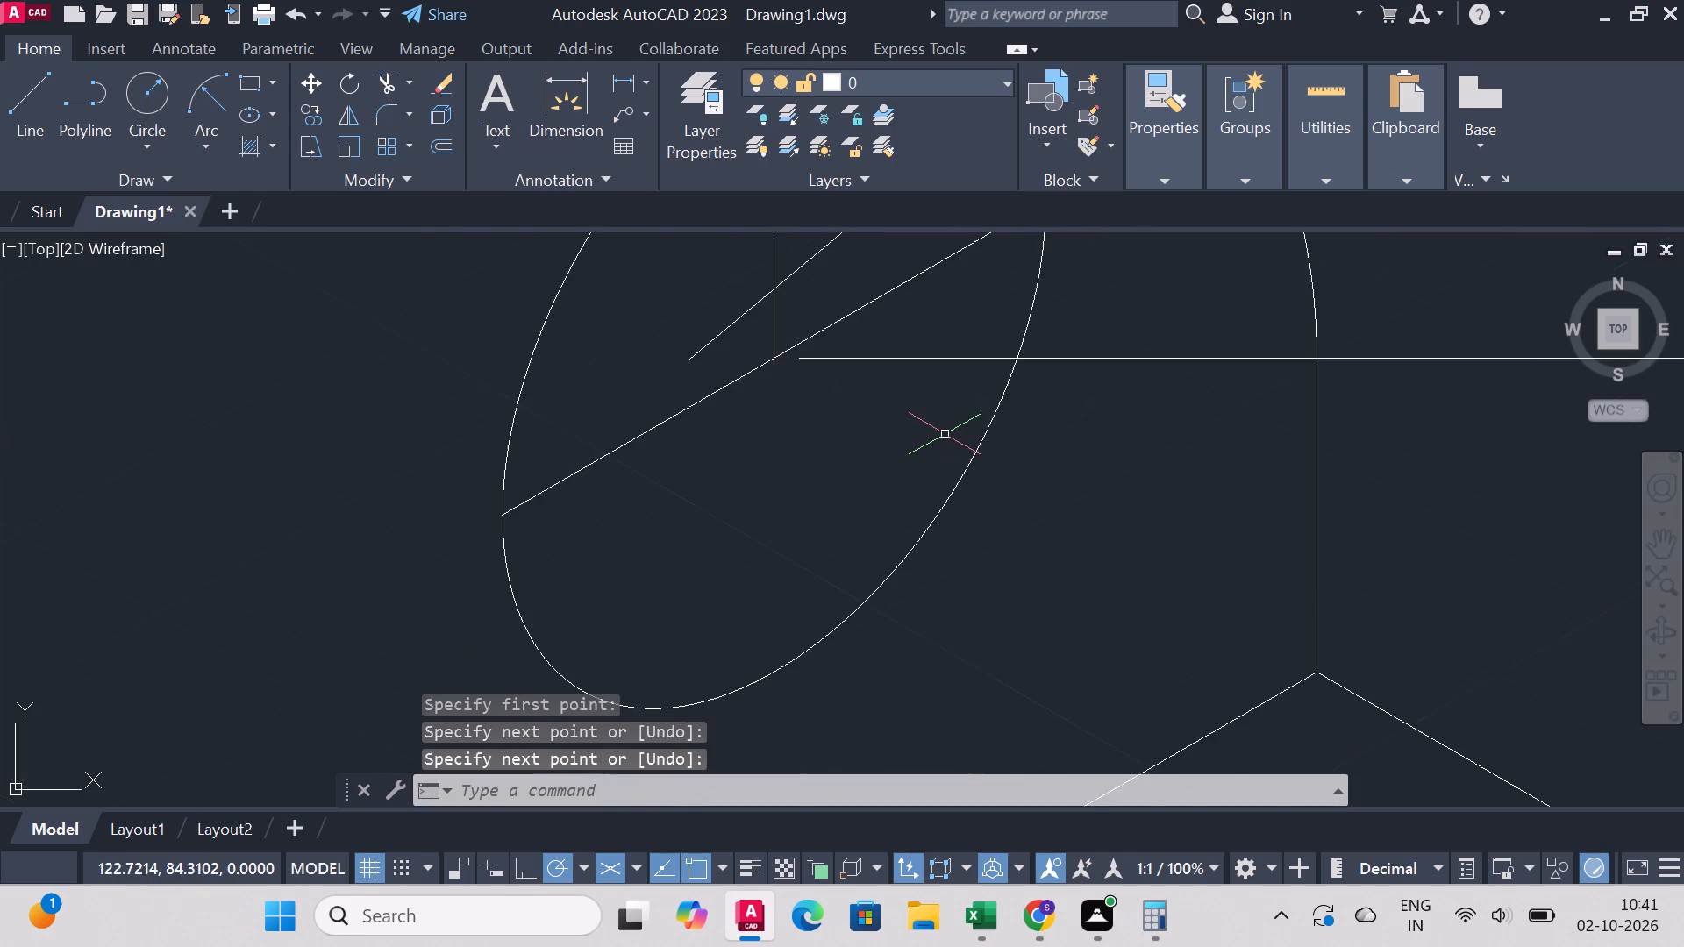
{"action": "scroll", "coordinate": [945, 434], "scroll_direction": "up", "scroll_amount": 1}
{"action": "scroll", "coordinate": [954, 424], "scroll_direction": "down", "scroll_amount": 4}
{"action": "scroll", "coordinate": [794, 326], "scroll_direction": "up", "scroll_amount": 1}
{"action": "left_click", "coordinate": [519, 107]}
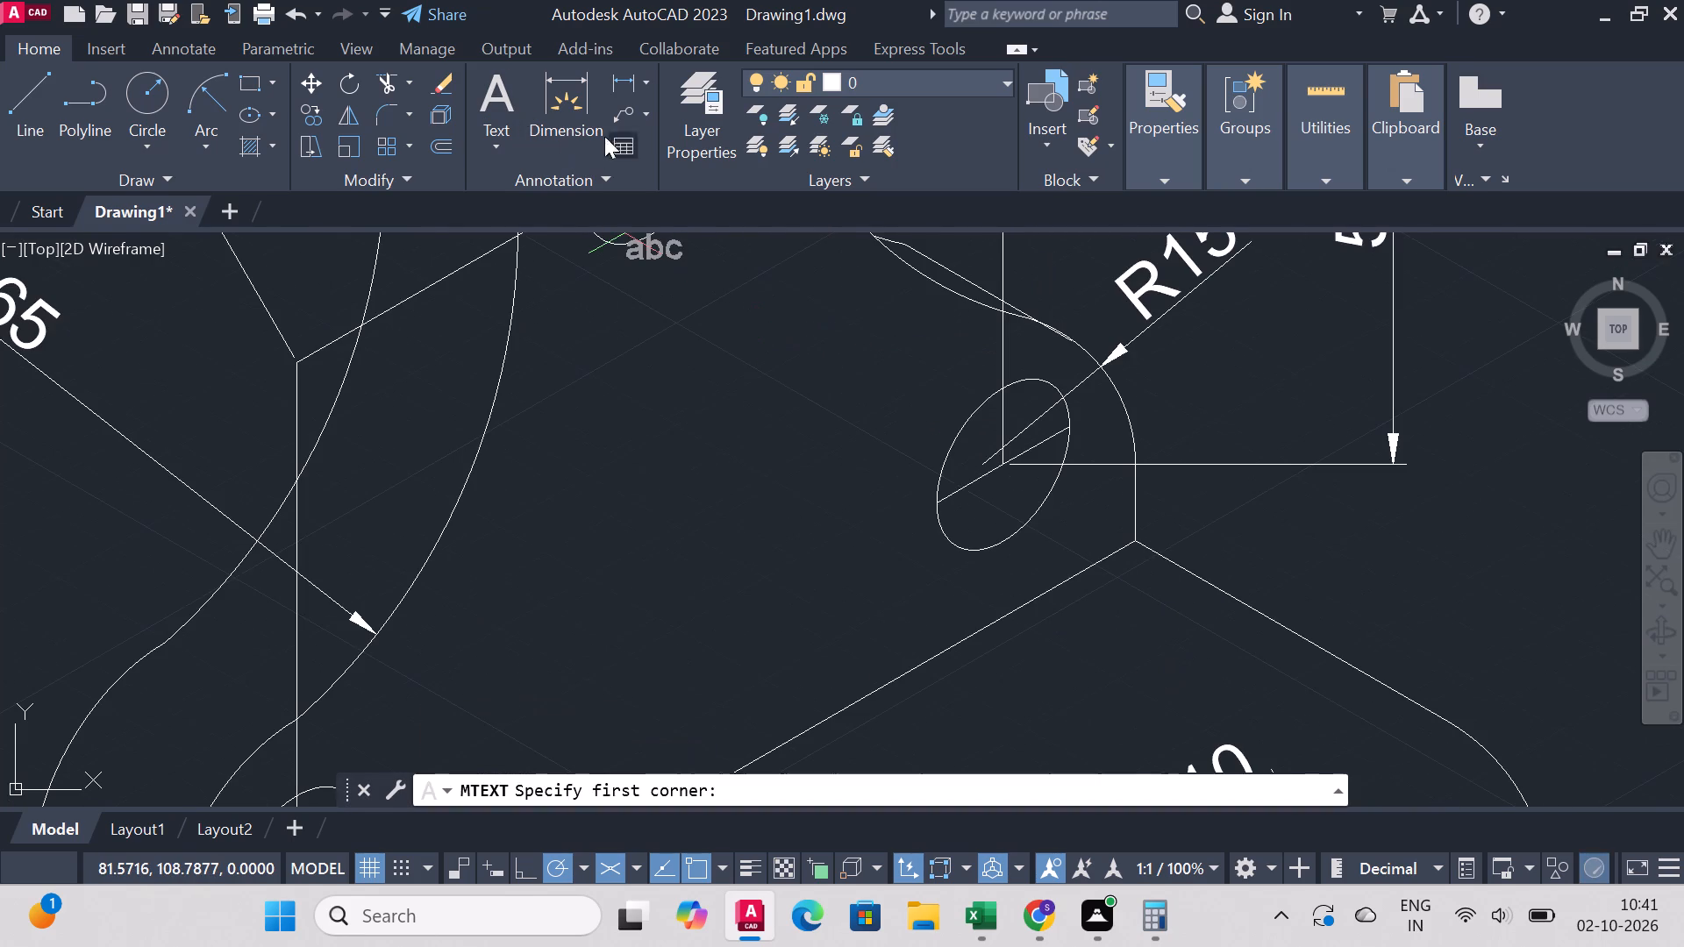
{"action": "left_click", "coordinate": [560, 112]}
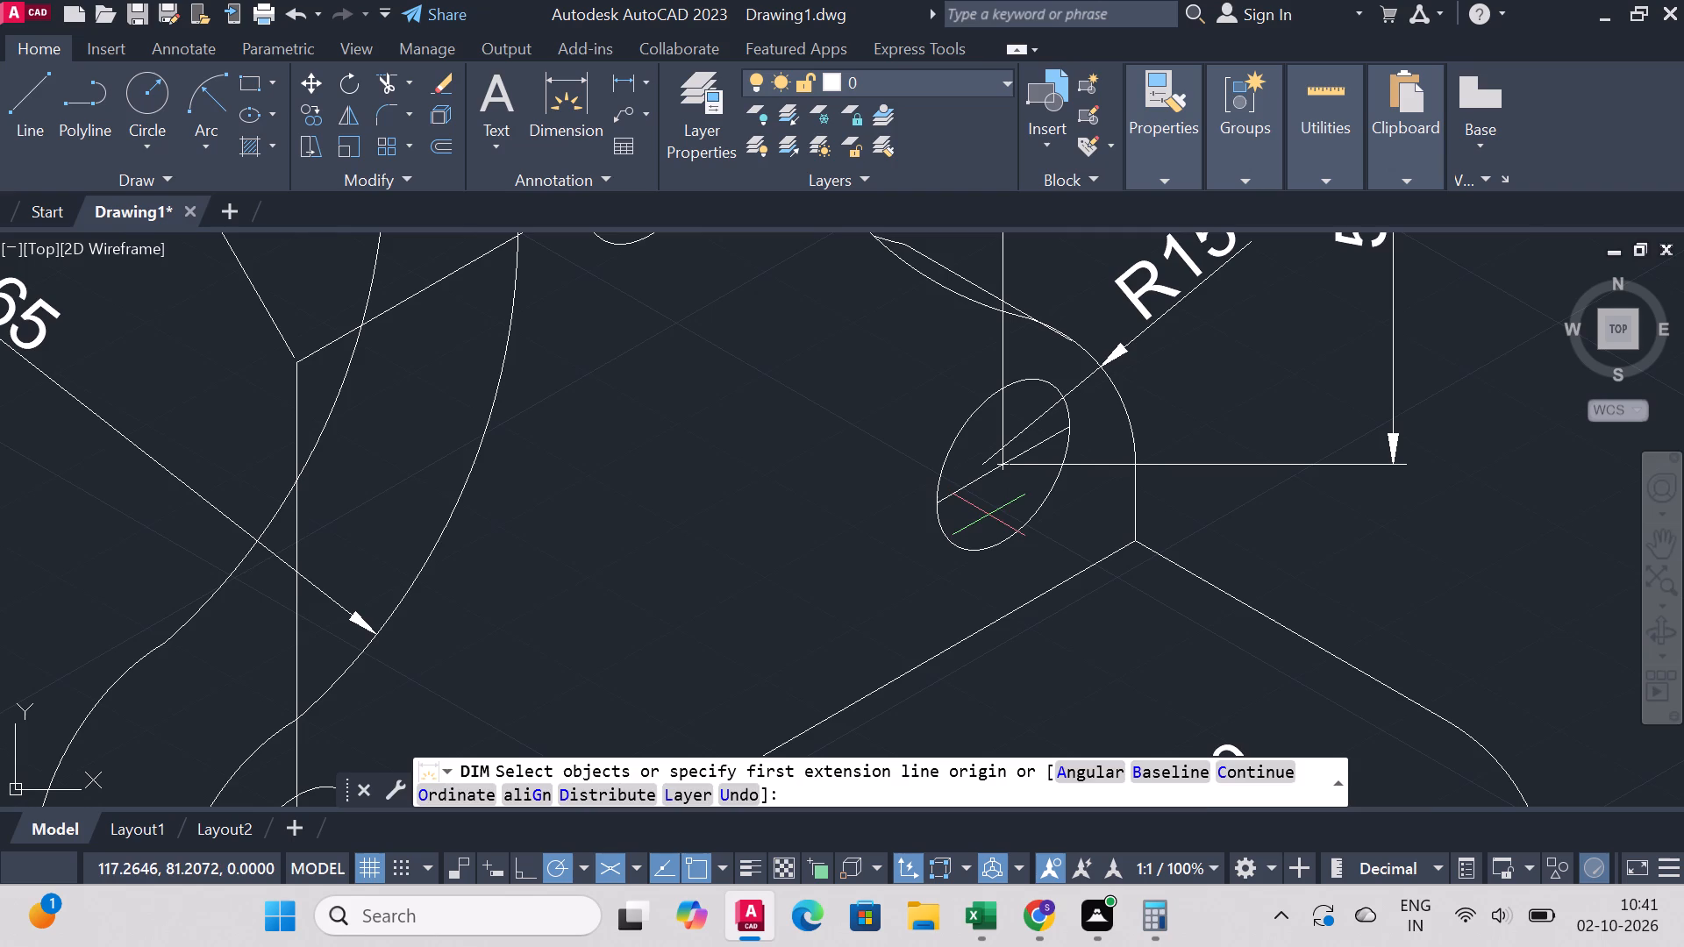
{"action": "left_click", "coordinate": [943, 506]}
{"action": "left_click", "coordinate": [1070, 430]}
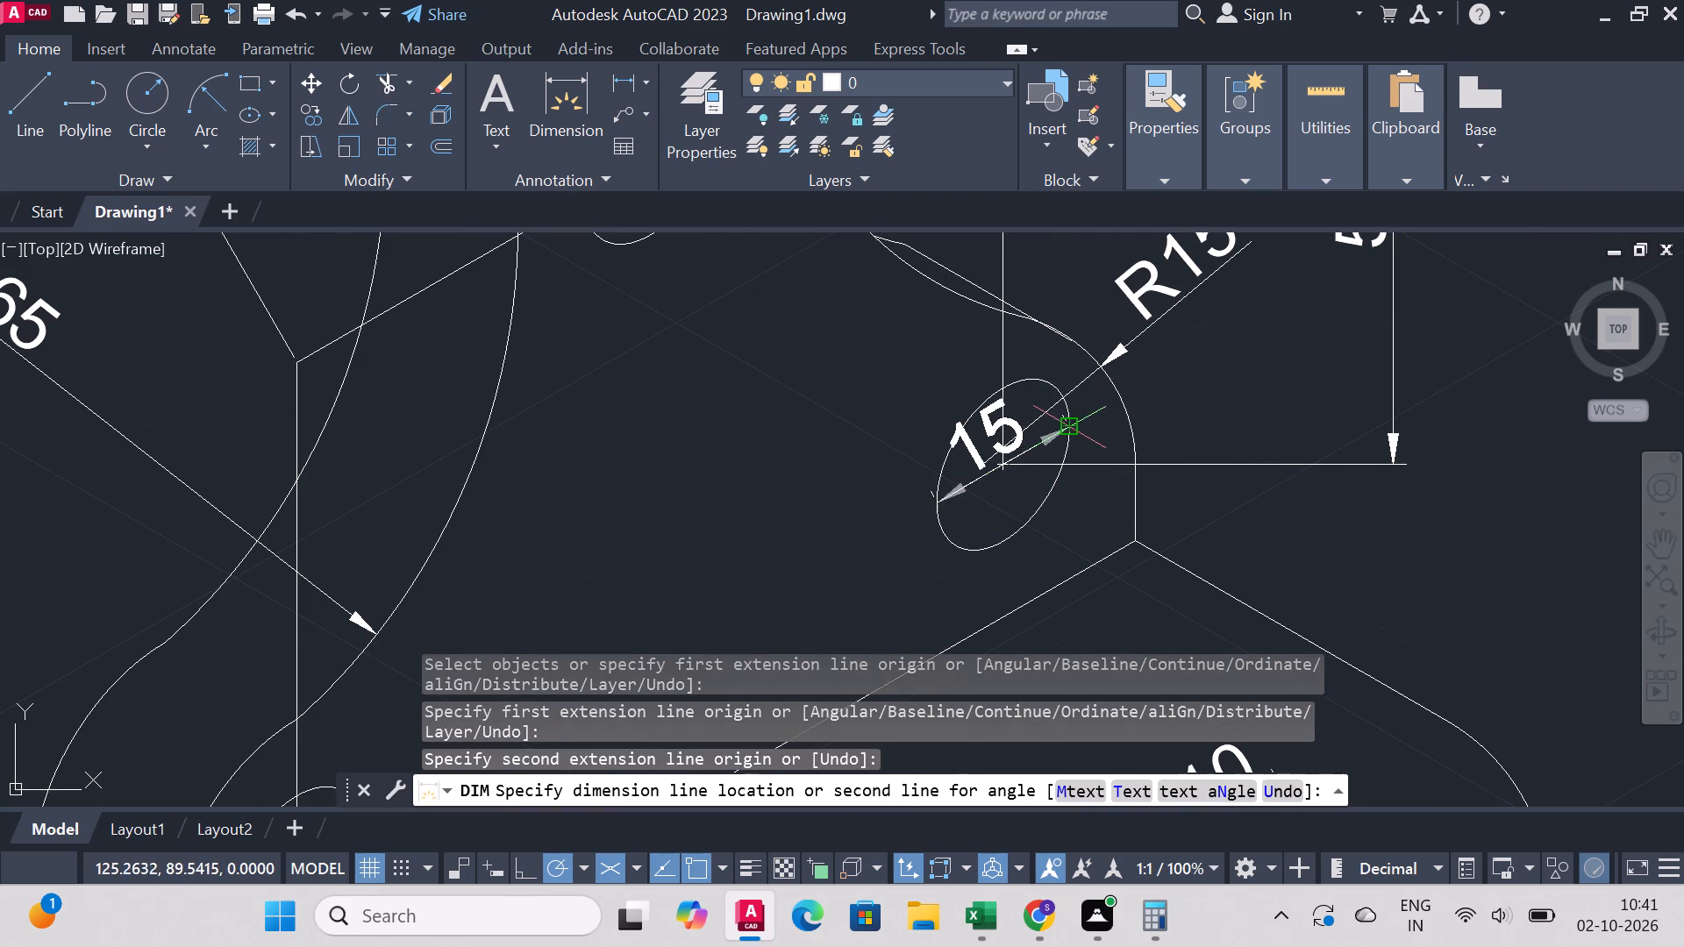
{"action": "left_click", "coordinate": [1012, 359]}
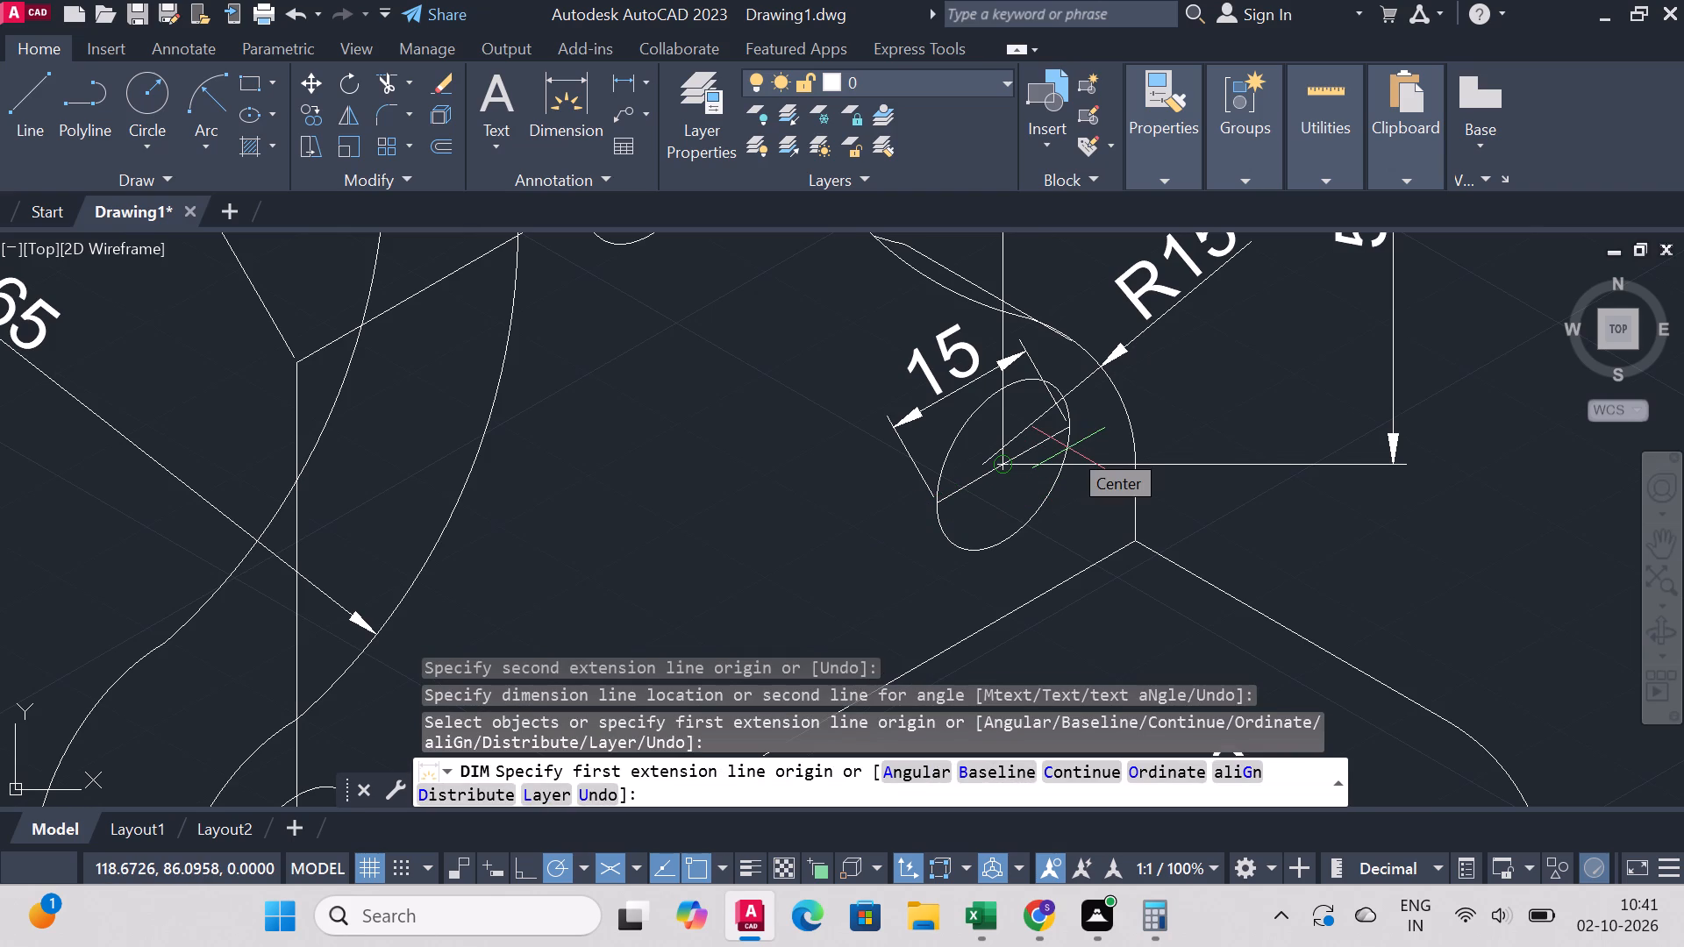
Examine the whole dimensioned bracket for any dimensions still missing around the plate and base, ending the dimension command.
{"action": "scroll", "coordinate": [1239, 571], "scroll_direction": "down", "scroll_amount": 3}
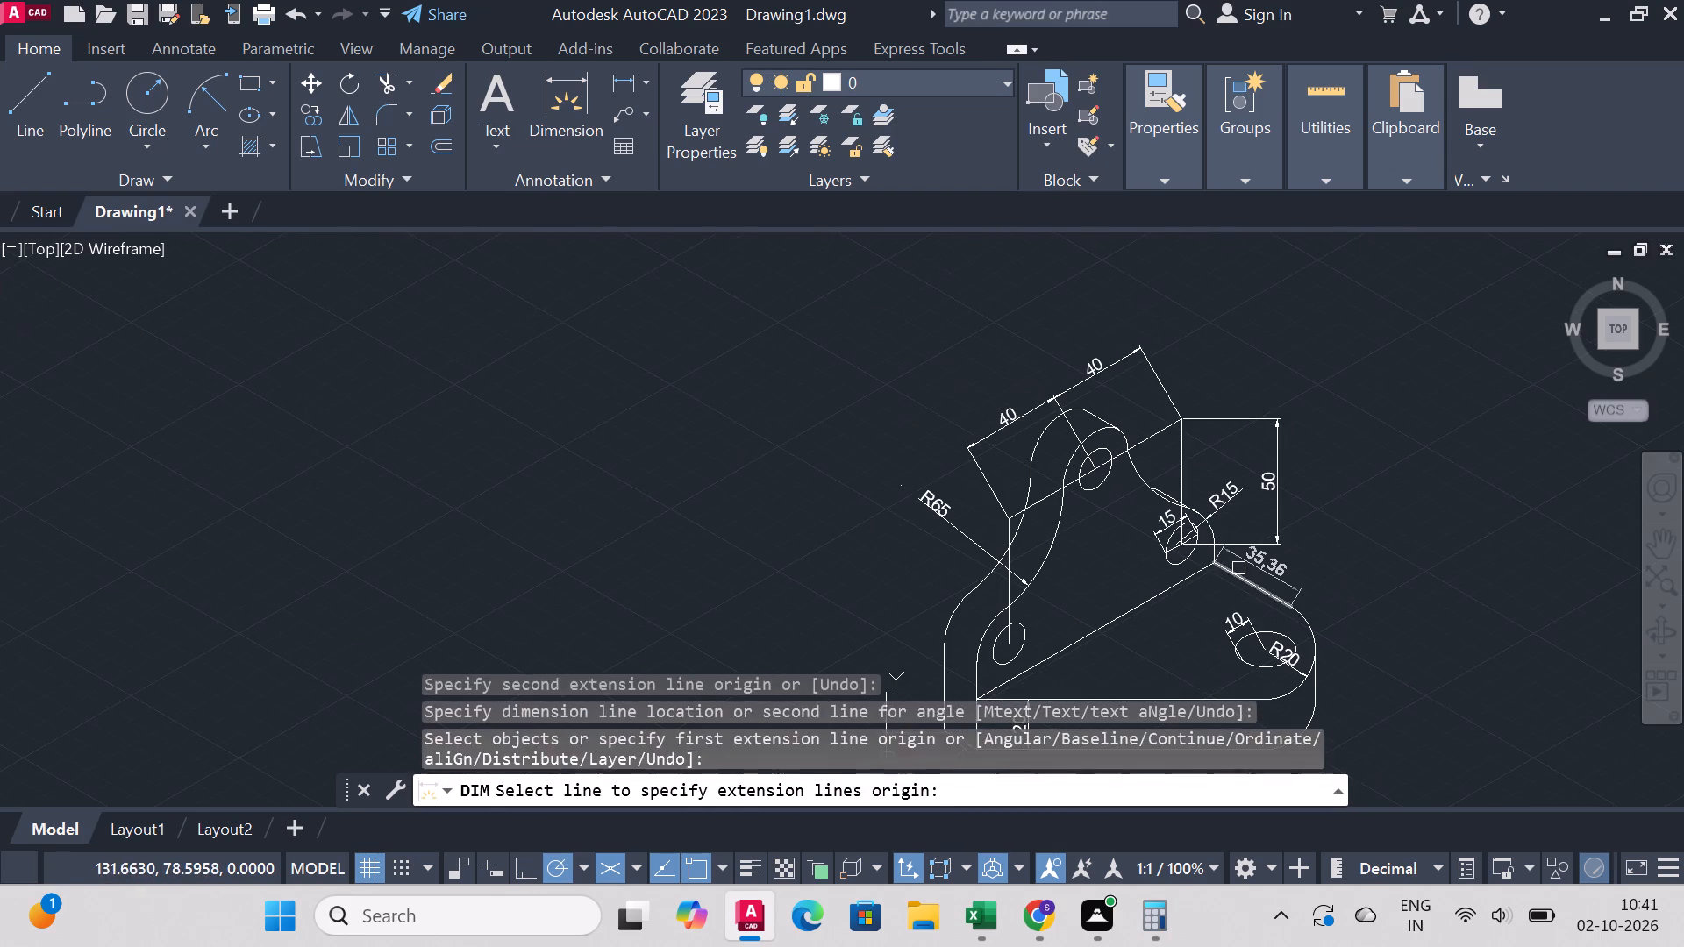
{"action": "scroll", "coordinate": [1264, 537], "scroll_direction": "down", "scroll_amount": 1}
{"action": "scroll", "coordinate": [1291, 598], "scroll_direction": "up", "scroll_amount": 2}
{"action": "scroll", "coordinate": [1311, 629], "scroll_direction": "down", "scroll_amount": 2}
{"action": "scroll", "coordinate": [1324, 681], "scroll_direction": "up", "scroll_amount": 1}
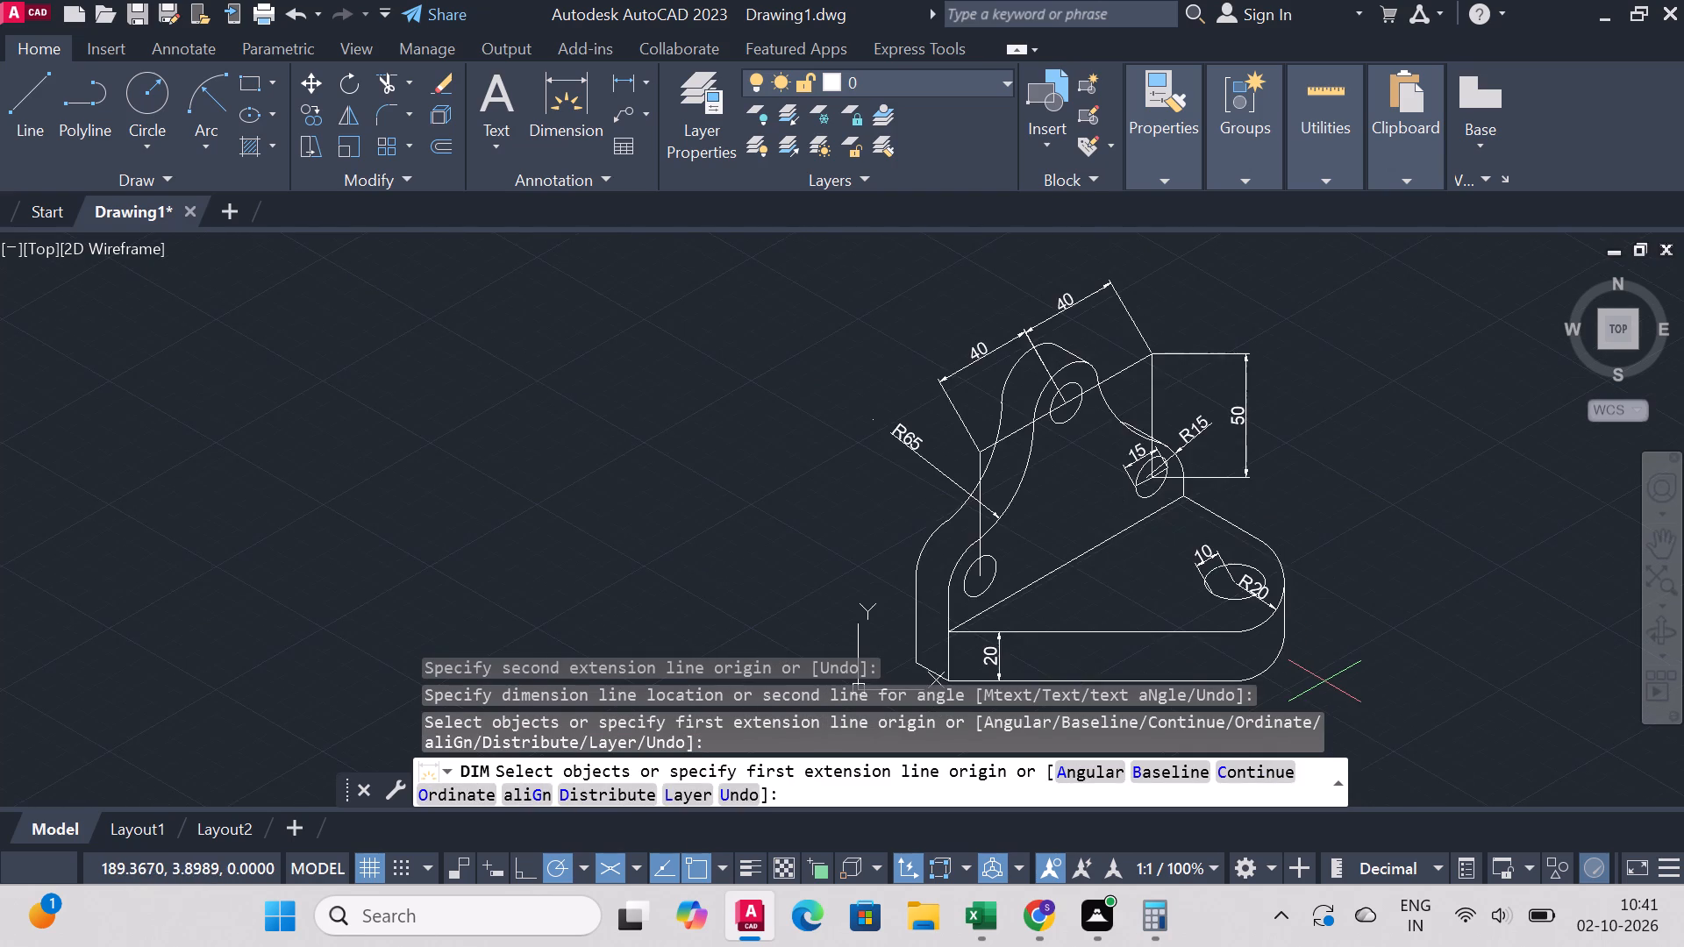
{"action": "scroll", "coordinate": [1324, 681], "scroll_direction": "up", "scroll_amount": 1}
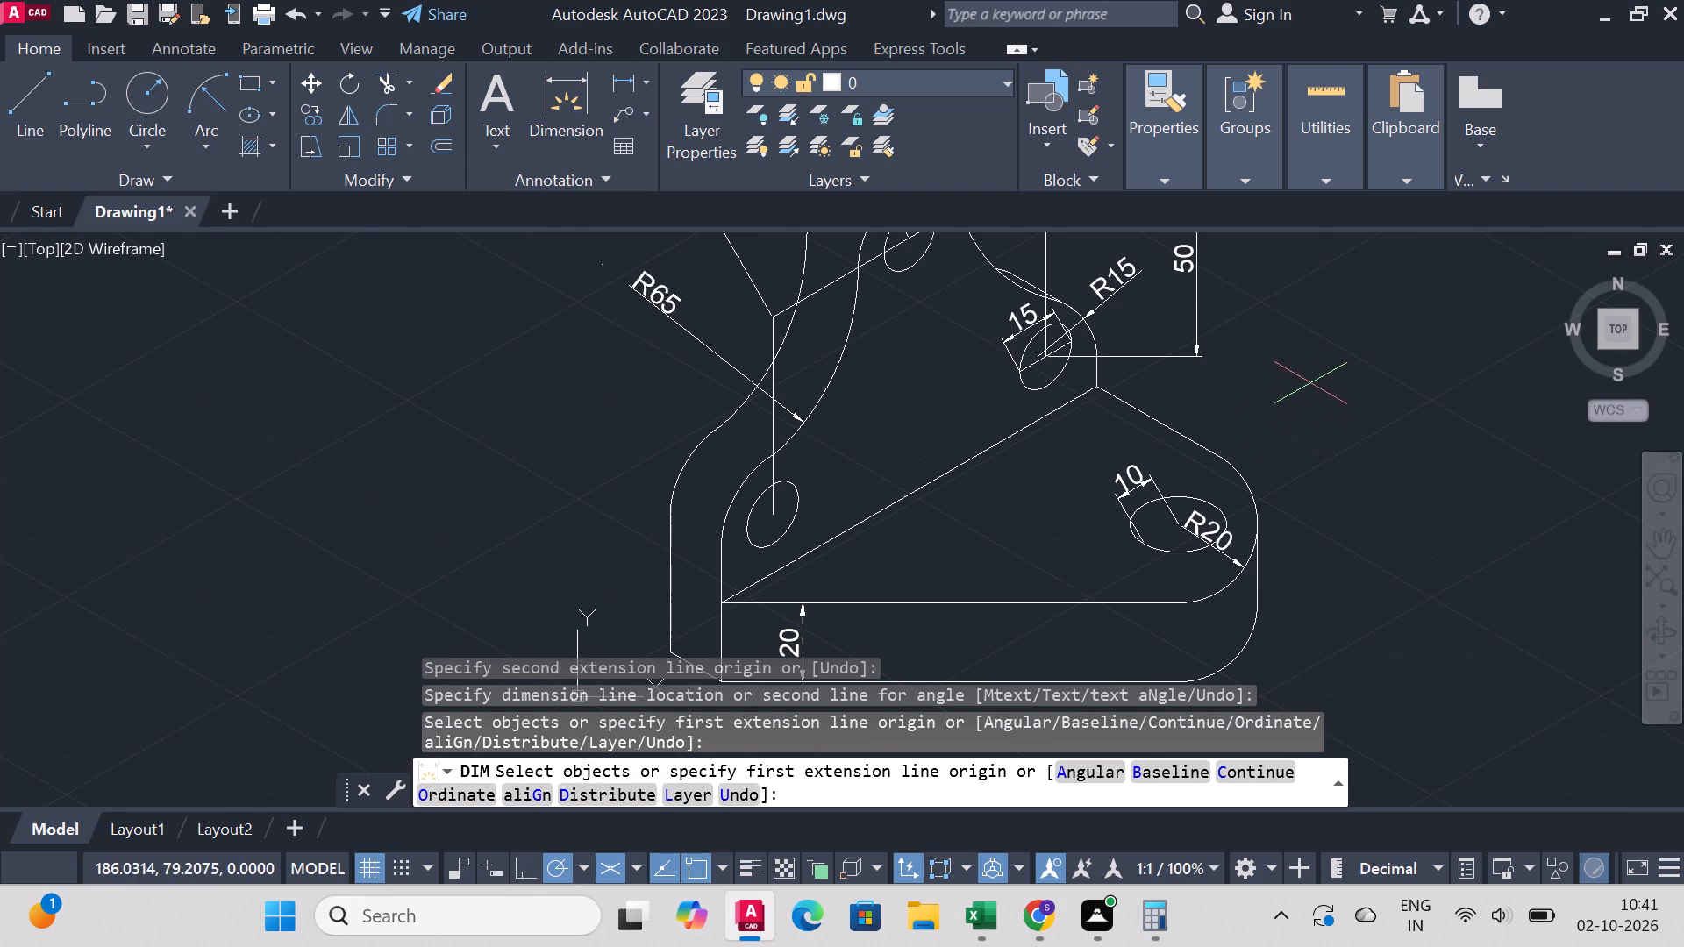
{"action": "scroll", "coordinate": [1267, 375], "scroll_direction": "down", "scroll_amount": 1}
{"action": "scroll", "coordinate": [1191, 306], "scroll_direction": "up", "scroll_amount": 2}
{"action": "scroll", "coordinate": [1181, 412], "scroll_direction": "down", "scroll_amount": 2}
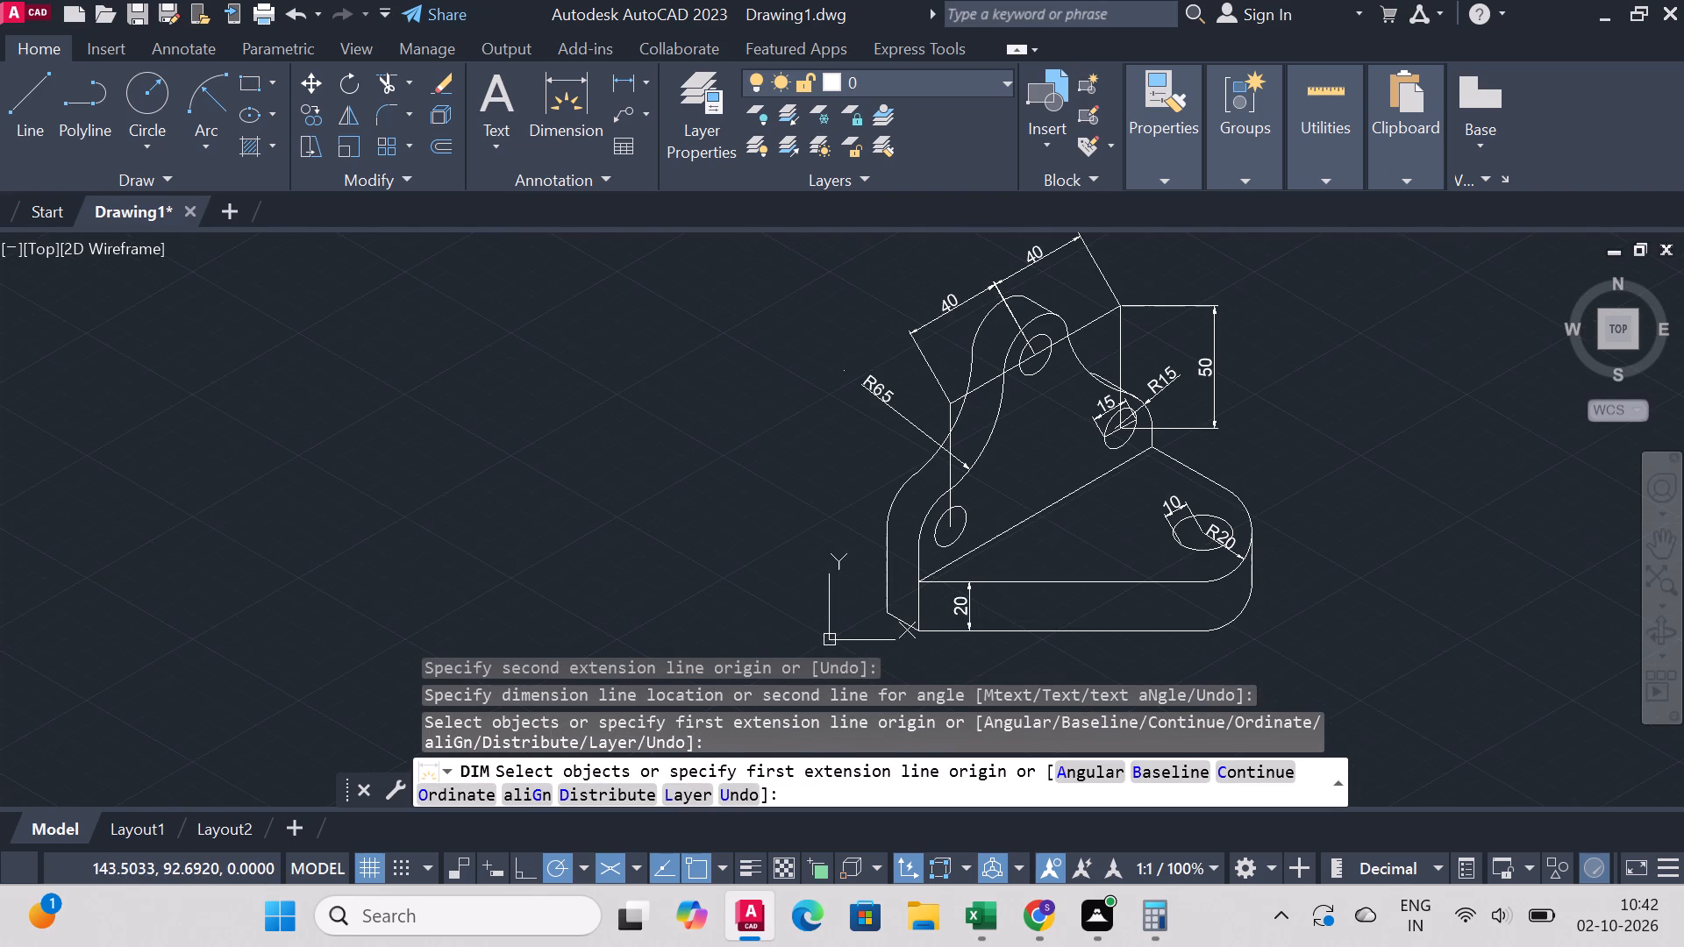
{"action": "scroll", "coordinate": [1169, 395], "scroll_direction": "up", "scroll_amount": 2}
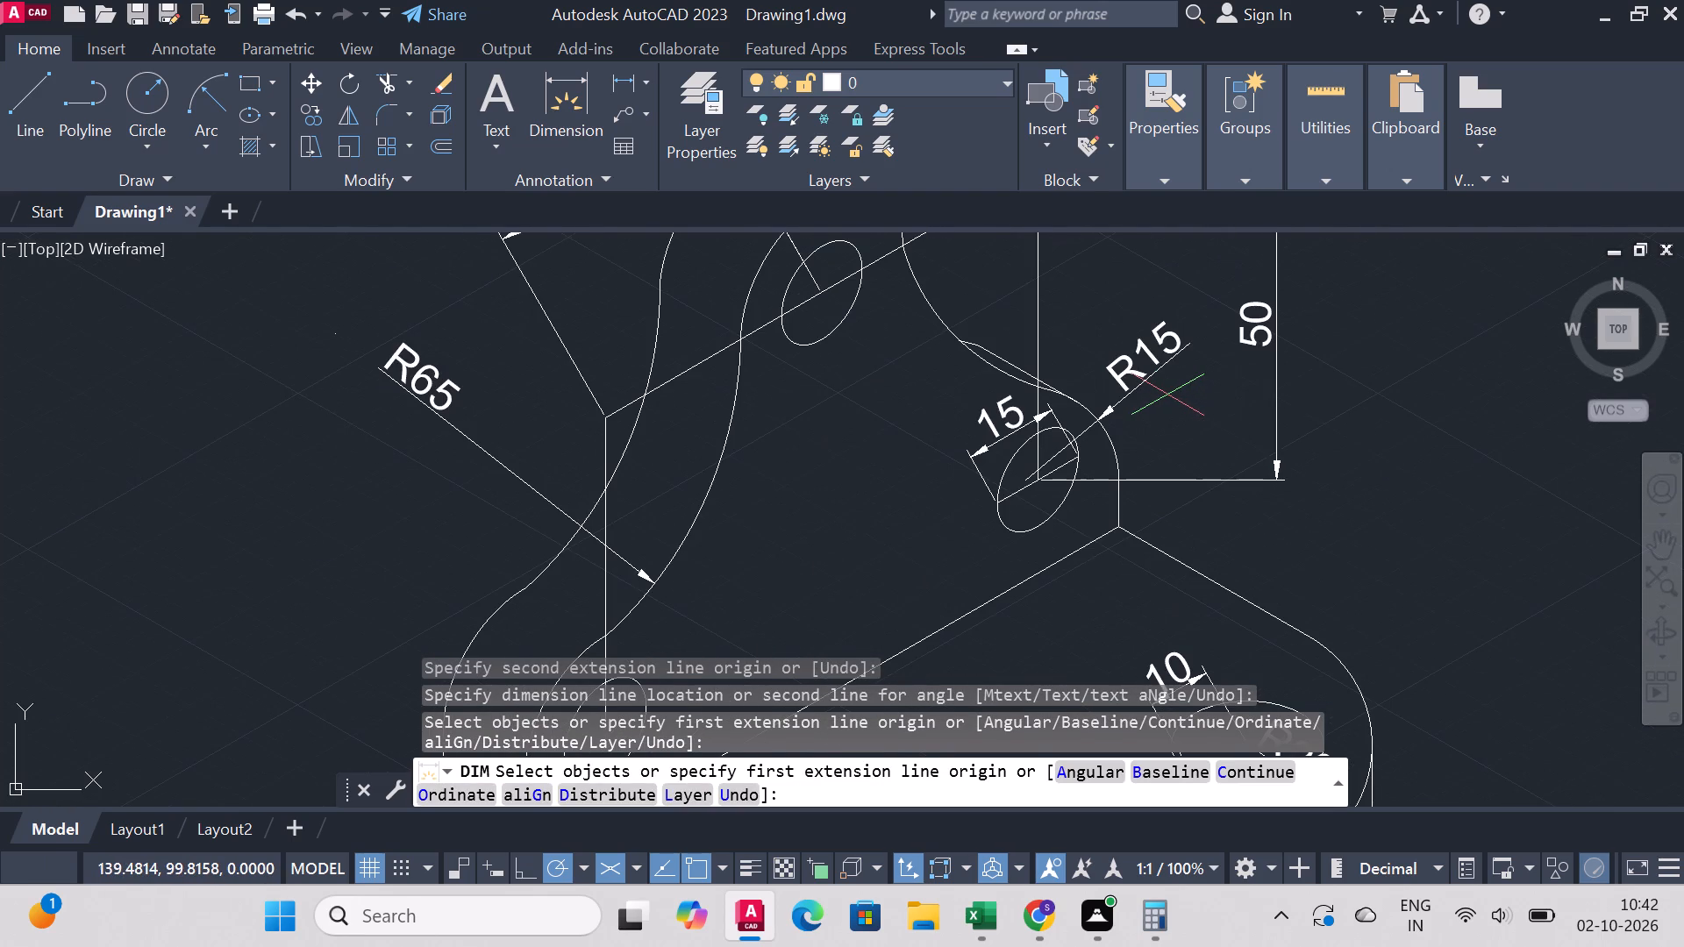
{"action": "scroll", "coordinate": [1312, 662], "scroll_direction": "down", "scroll_amount": 2}
{"action": "scroll", "coordinate": [1355, 558], "scroll_direction": "down", "scroll_amount": 2}
{"action": "scroll", "coordinate": [1386, 689], "scroll_direction": "up", "scroll_amount": 1}
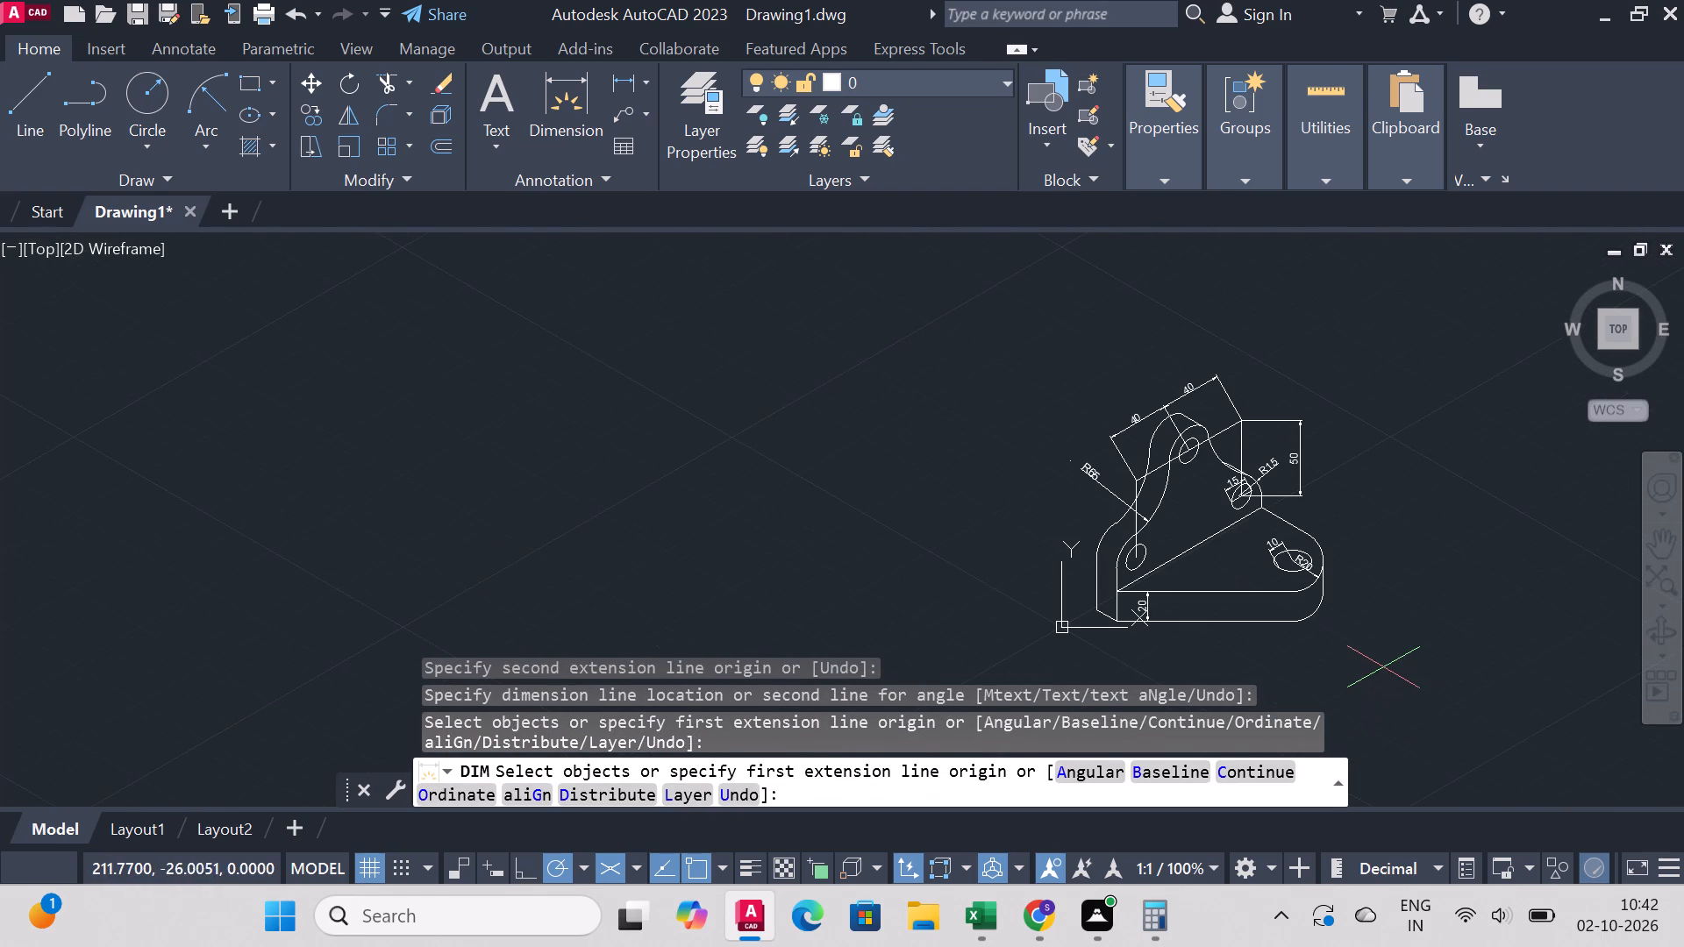
{"action": "scroll", "coordinate": [1383, 664], "scroll_direction": "up", "scroll_amount": 1}
{"action": "key", "text": "Escape"}
{"action": "key", "text": "Escape"}
Turn off log file recording with the LOGFILEOFF command.
{"action": "type", "text": "log"}
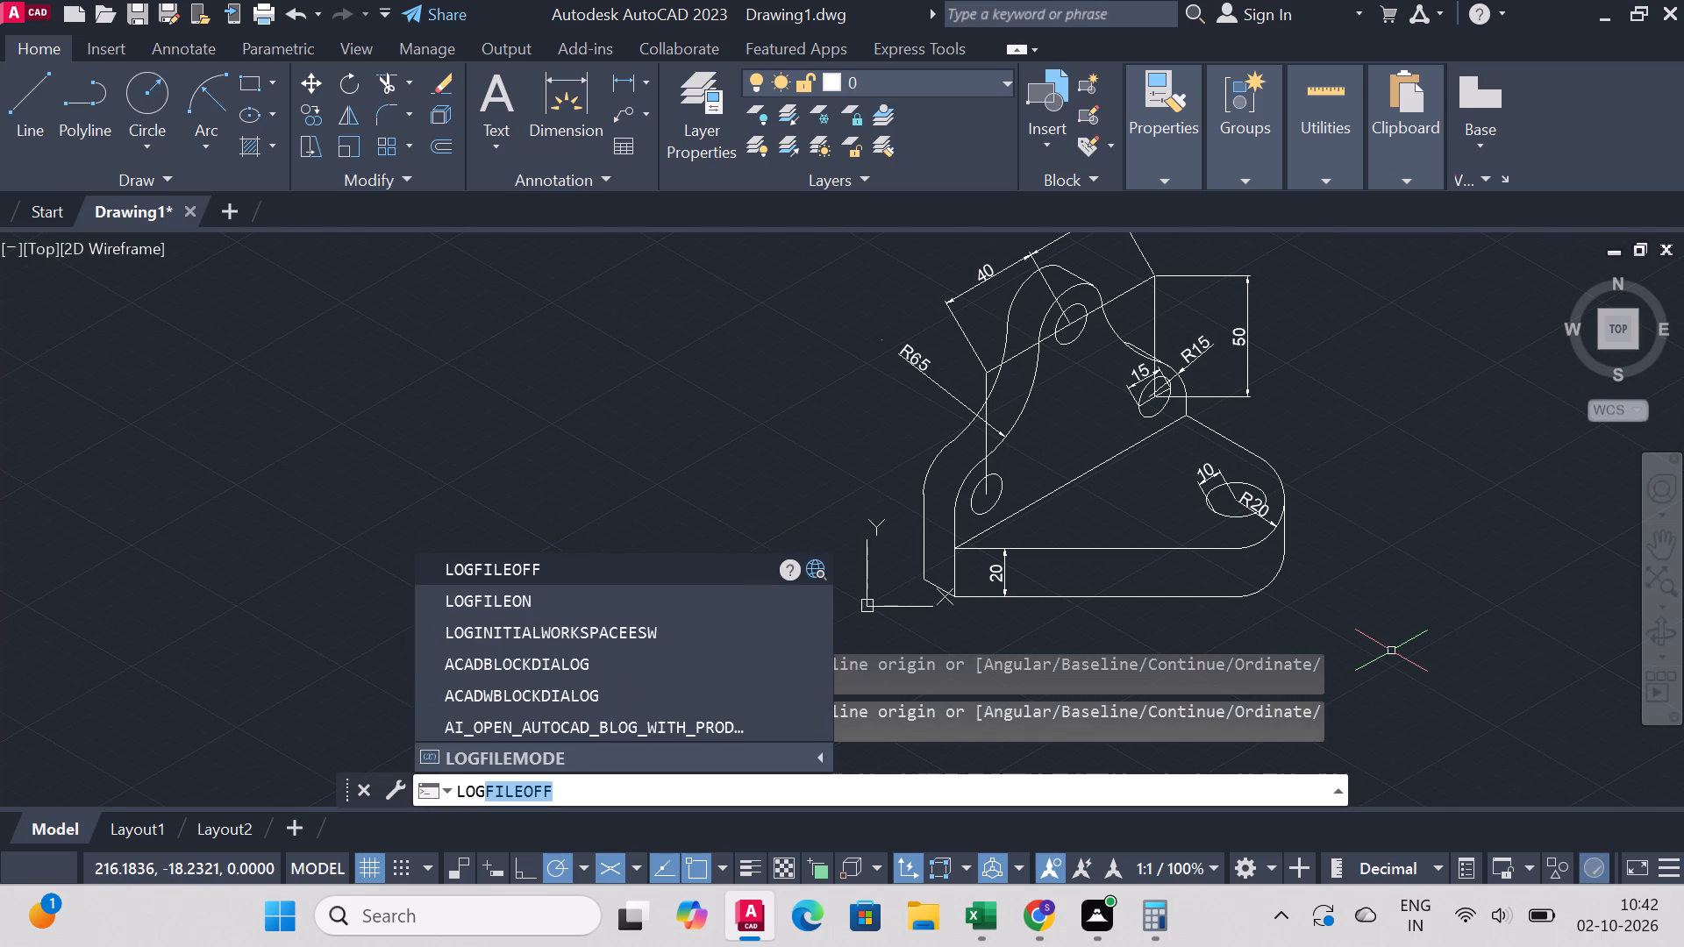
{"action": "key", "text": "Return"}
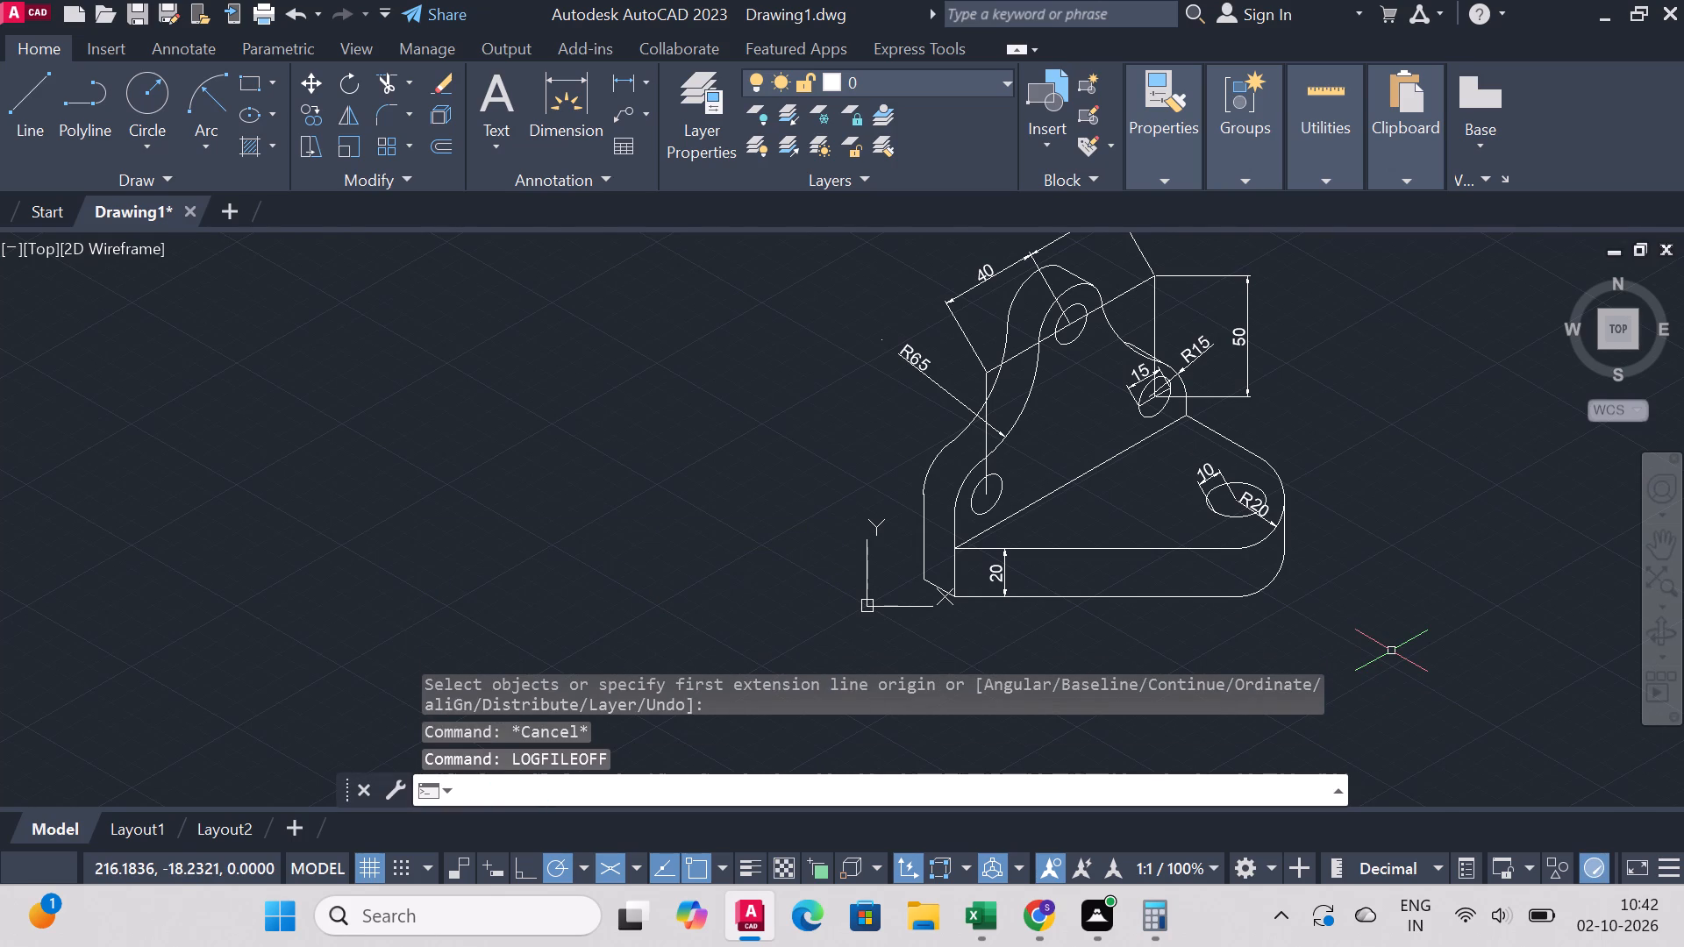
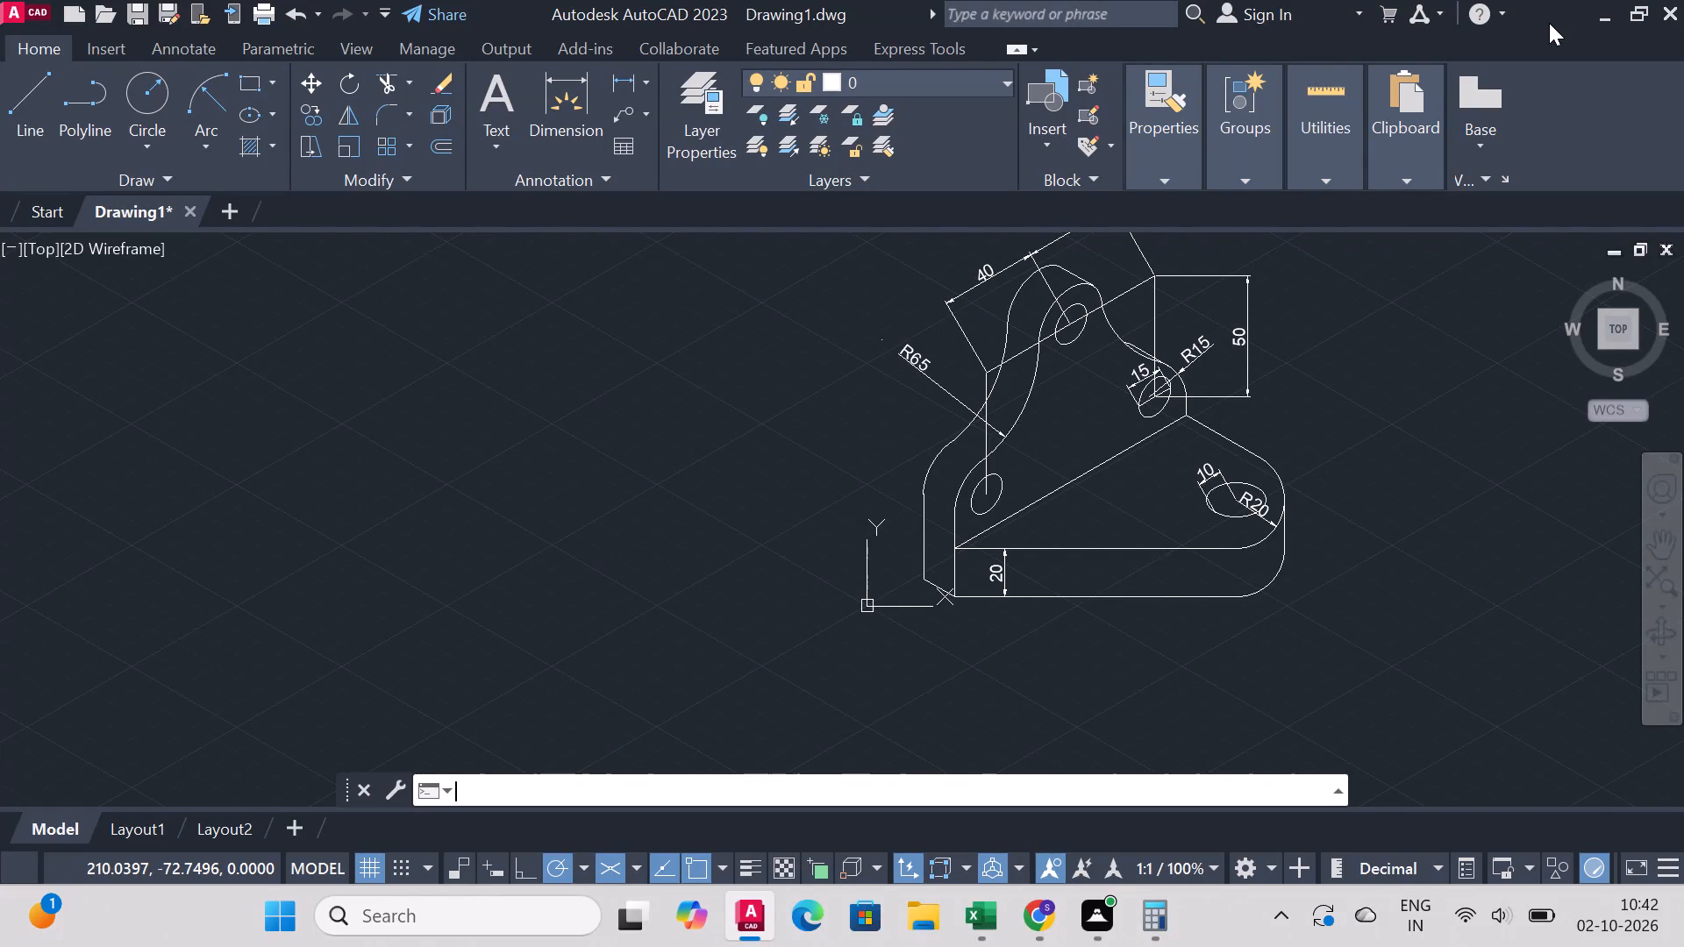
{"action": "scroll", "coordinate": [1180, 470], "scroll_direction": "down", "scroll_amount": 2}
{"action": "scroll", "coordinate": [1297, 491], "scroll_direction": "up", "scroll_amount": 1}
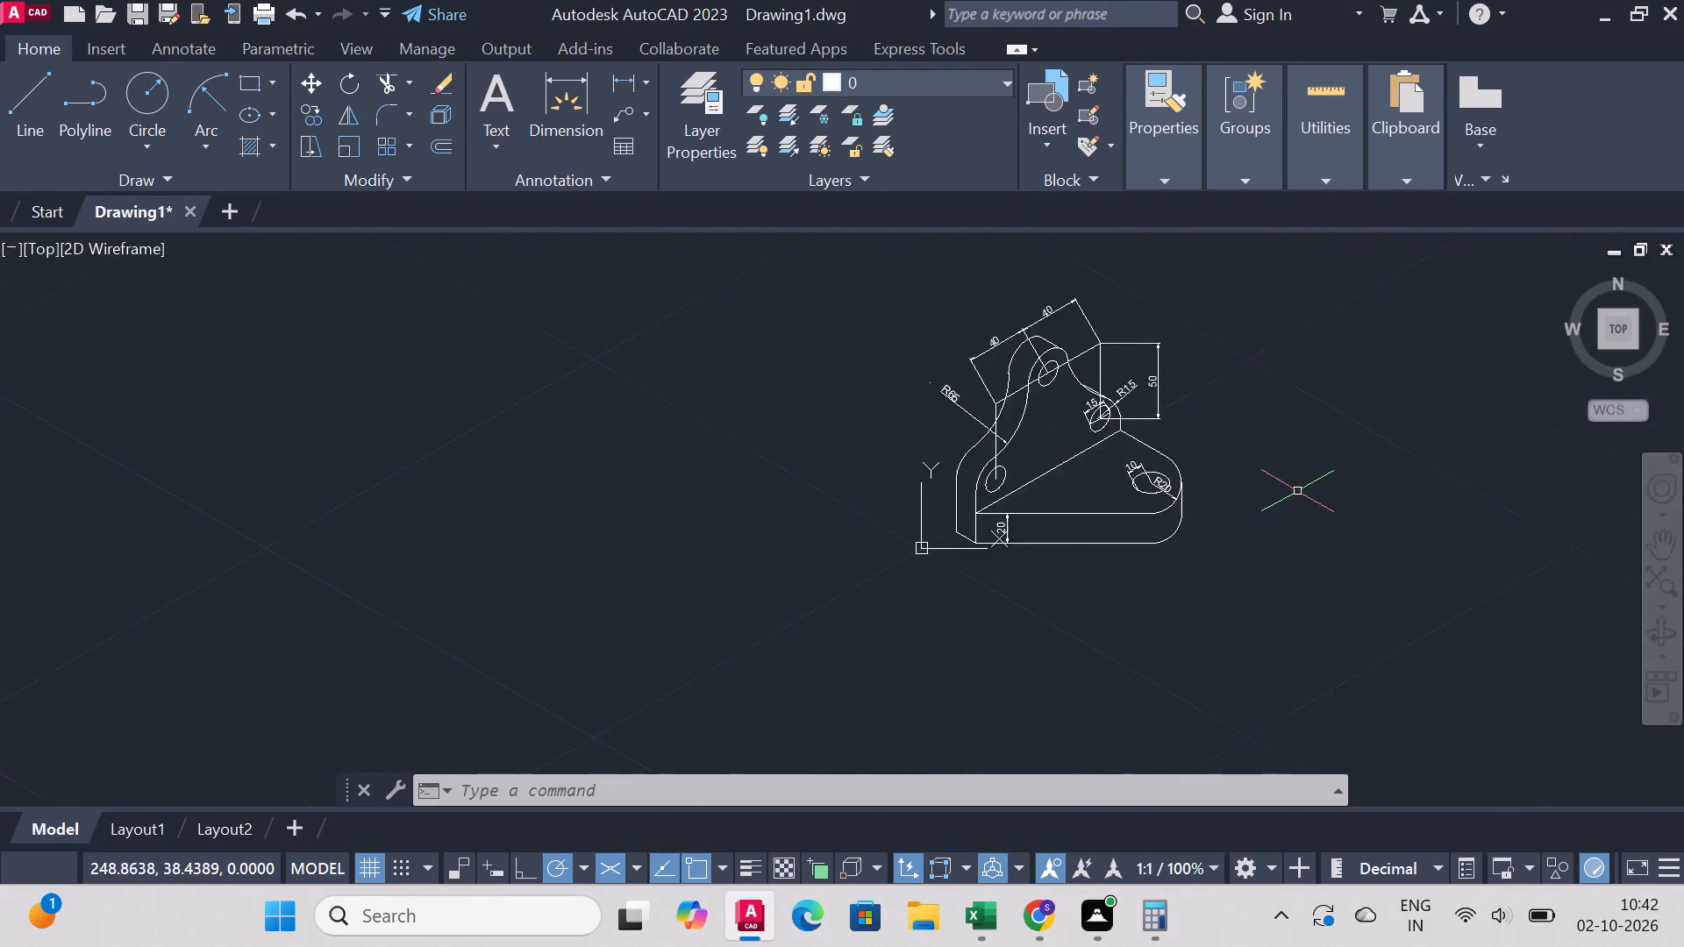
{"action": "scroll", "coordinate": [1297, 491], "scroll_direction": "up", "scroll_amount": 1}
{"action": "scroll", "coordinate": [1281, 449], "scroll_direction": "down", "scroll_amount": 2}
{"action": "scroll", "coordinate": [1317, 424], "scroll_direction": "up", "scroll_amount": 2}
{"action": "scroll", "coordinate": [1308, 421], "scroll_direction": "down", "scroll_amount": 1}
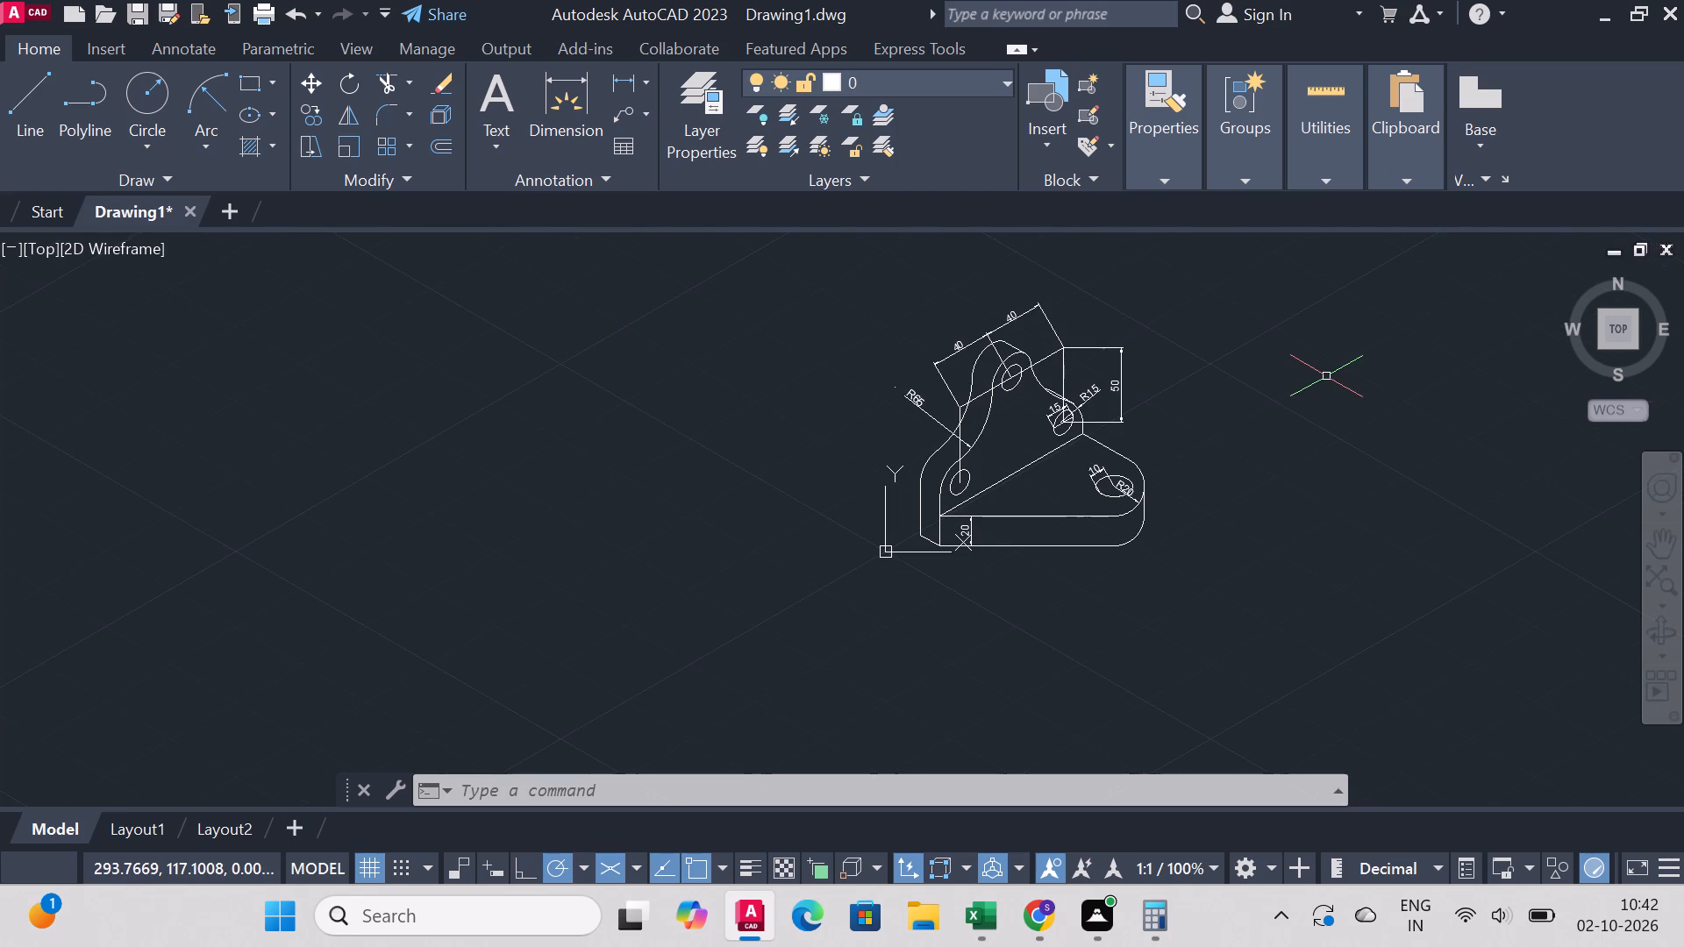
Save the drawing to the Desktop under the file name "isometric mechanical bracket".
{"action": "key", "text": "ctrl+s"}
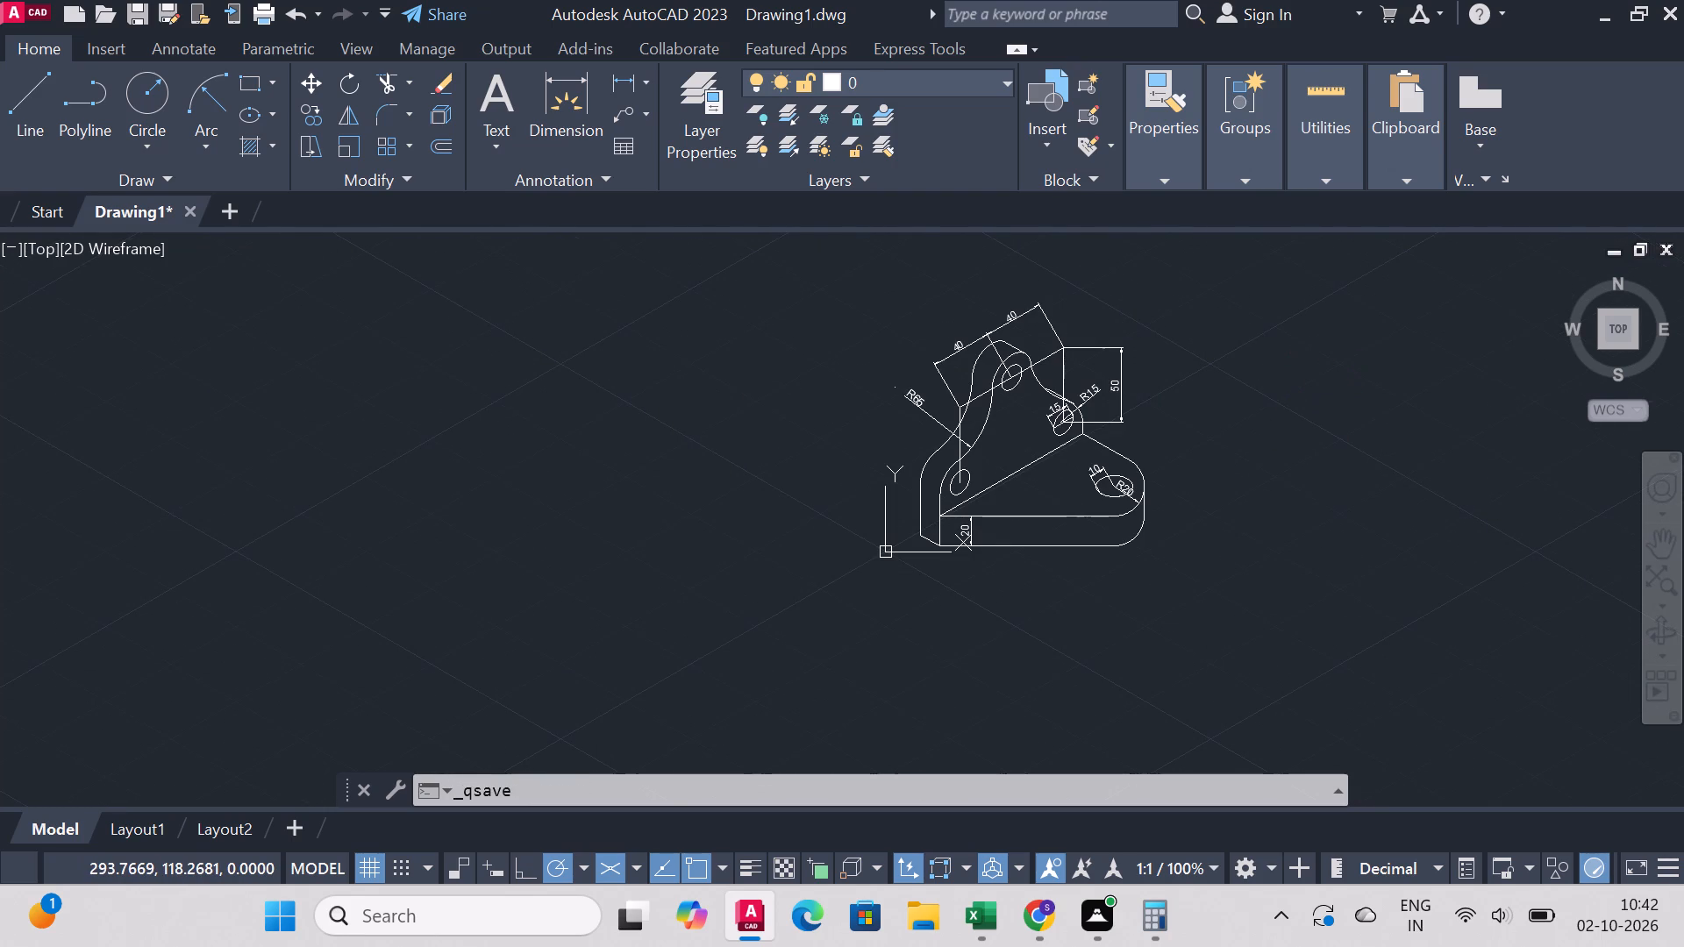
{"action": "left_click", "coordinate": [531, 358]}
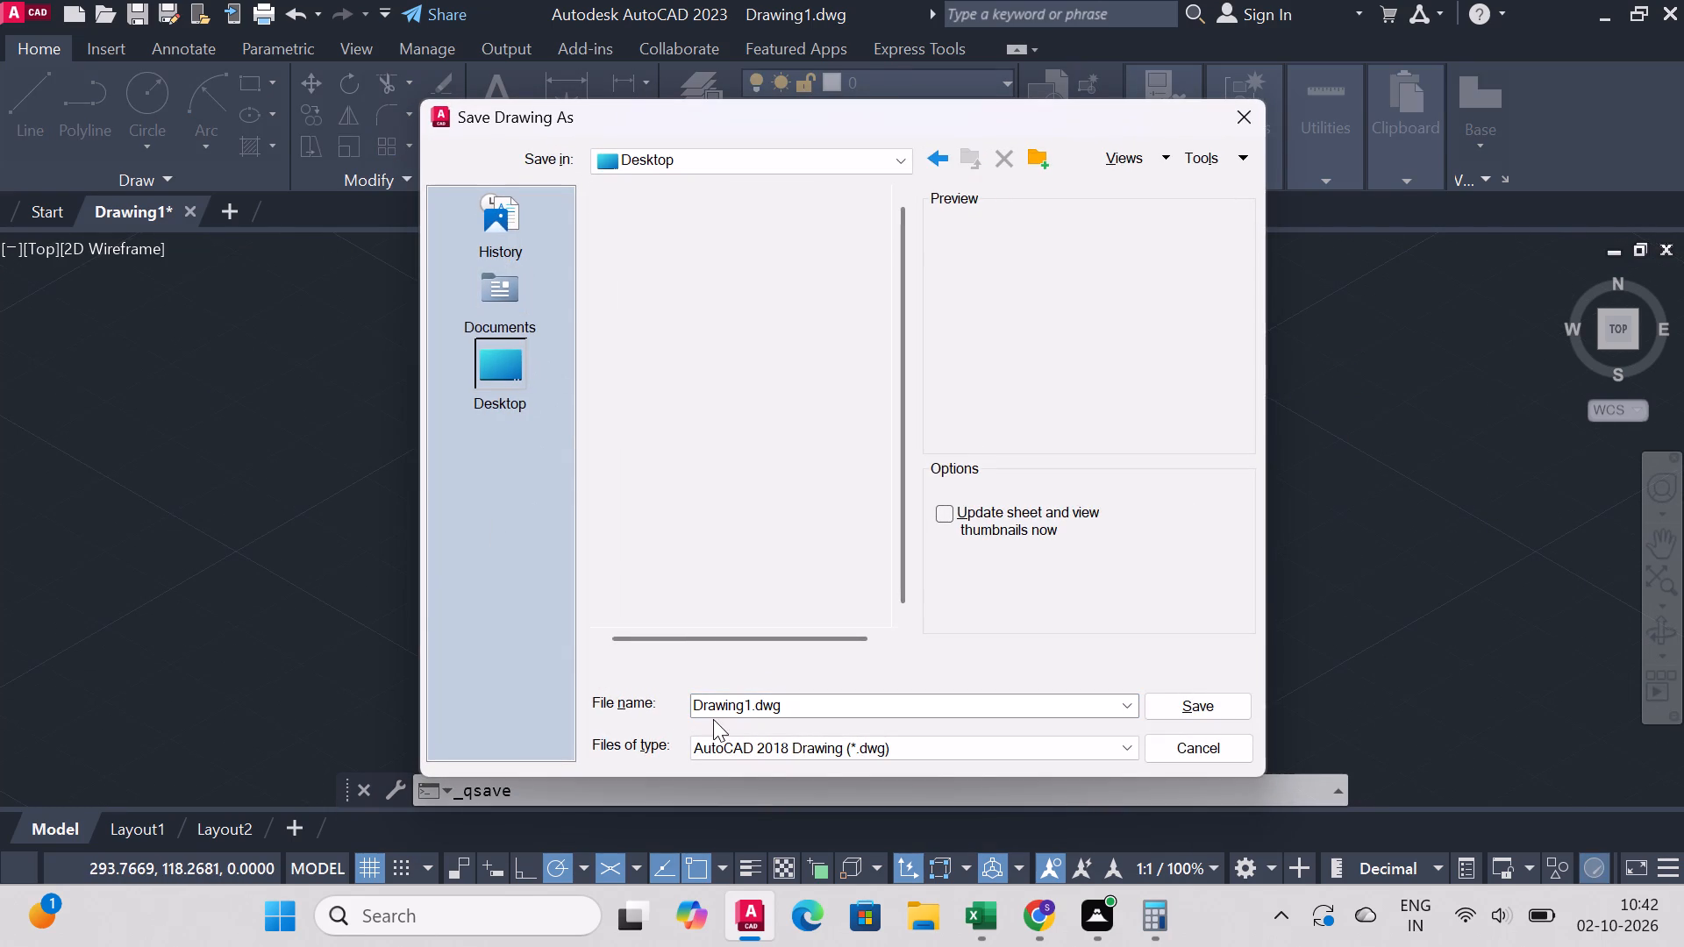
{"action": "left_click_drag", "start_coordinate": [822, 707], "coordinate": [564, 702]}
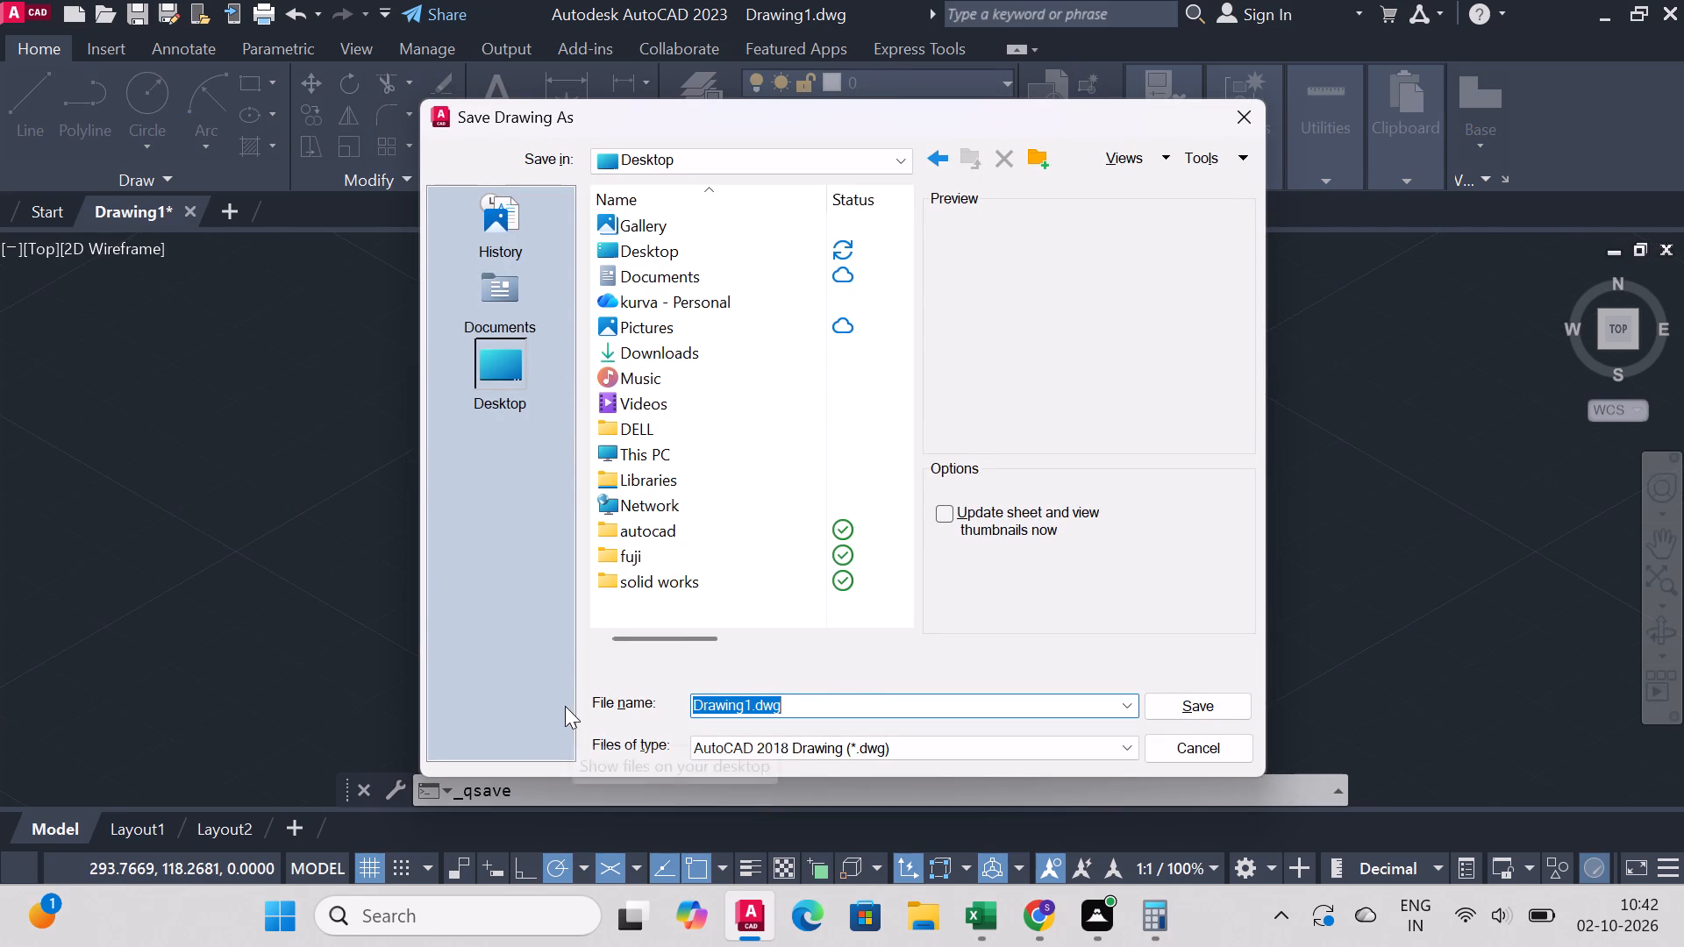
{"action": "key", "text": "ctrl+v"}
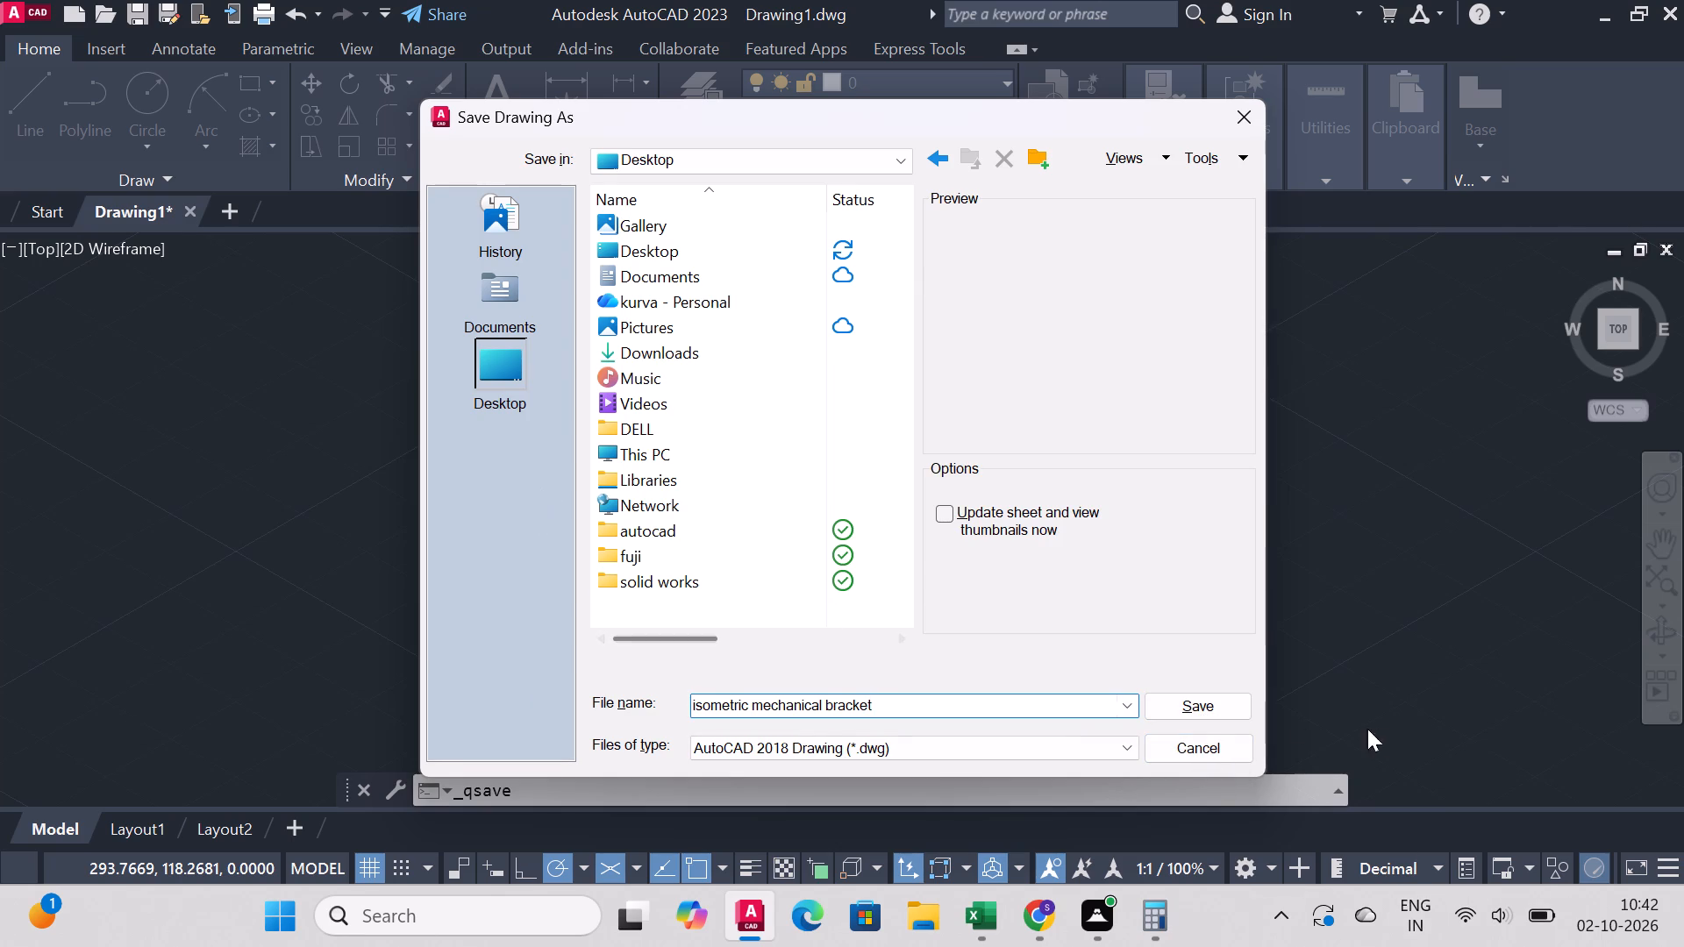
{"action": "left_click", "coordinate": [1223, 702]}
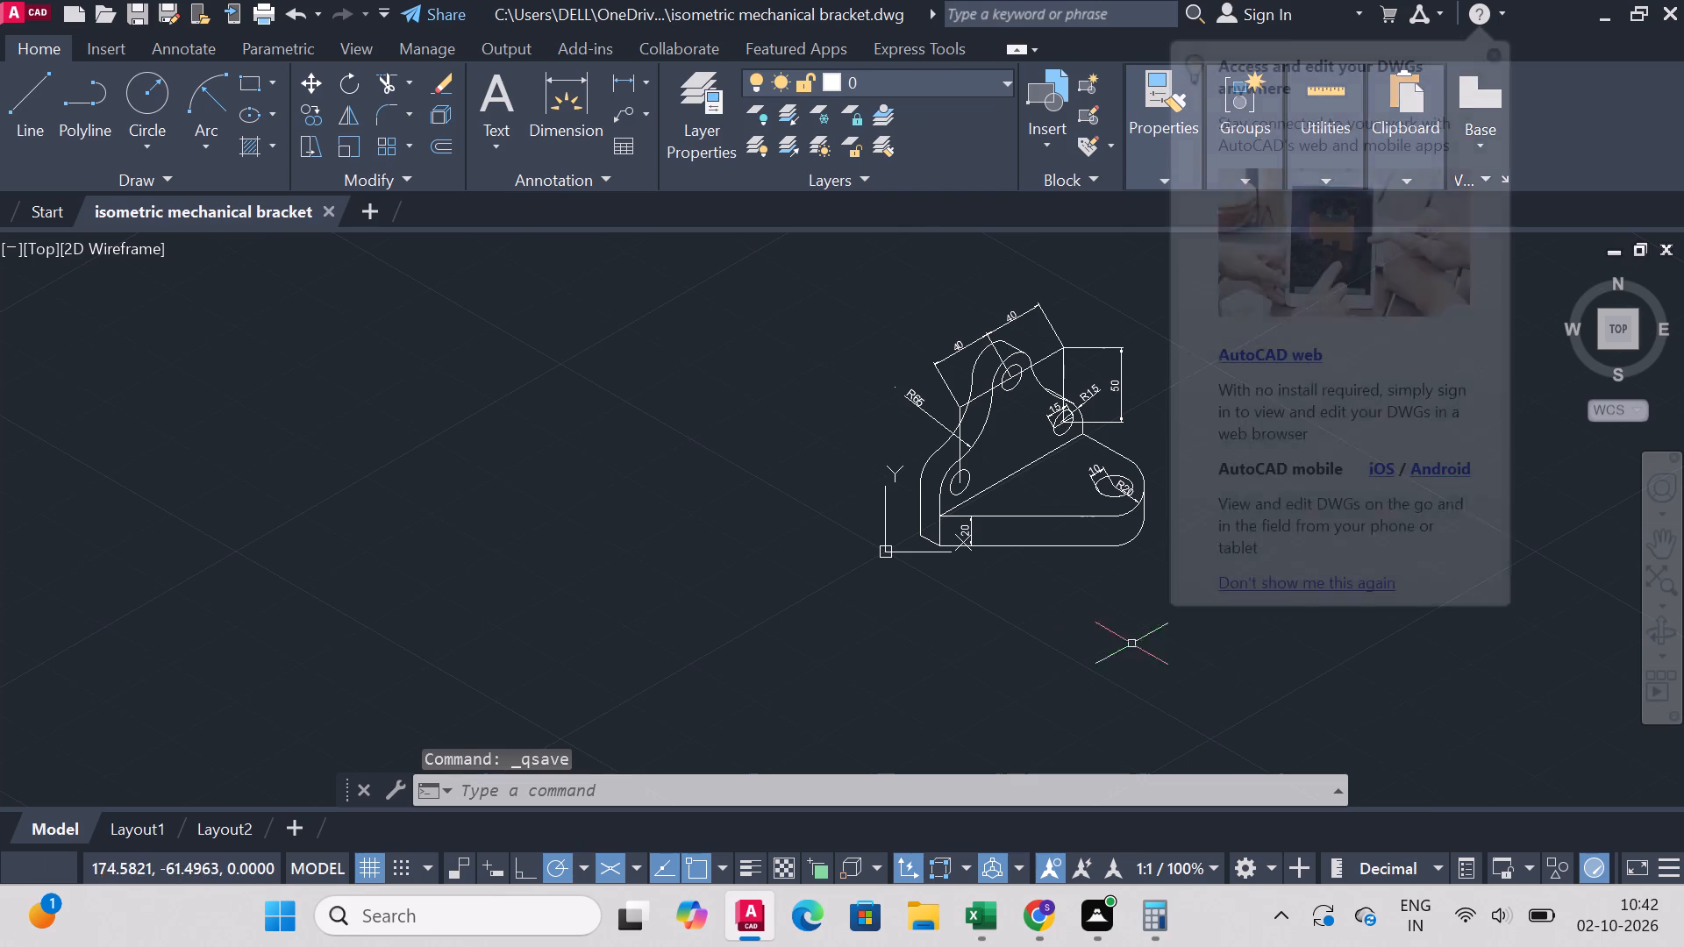
Set up a plot with the DWG To PDF.pc3 plotter, a window area enclosing the whole dimensioned bracket, and landscape orientation.
{"action": "type", "text": "plot"}
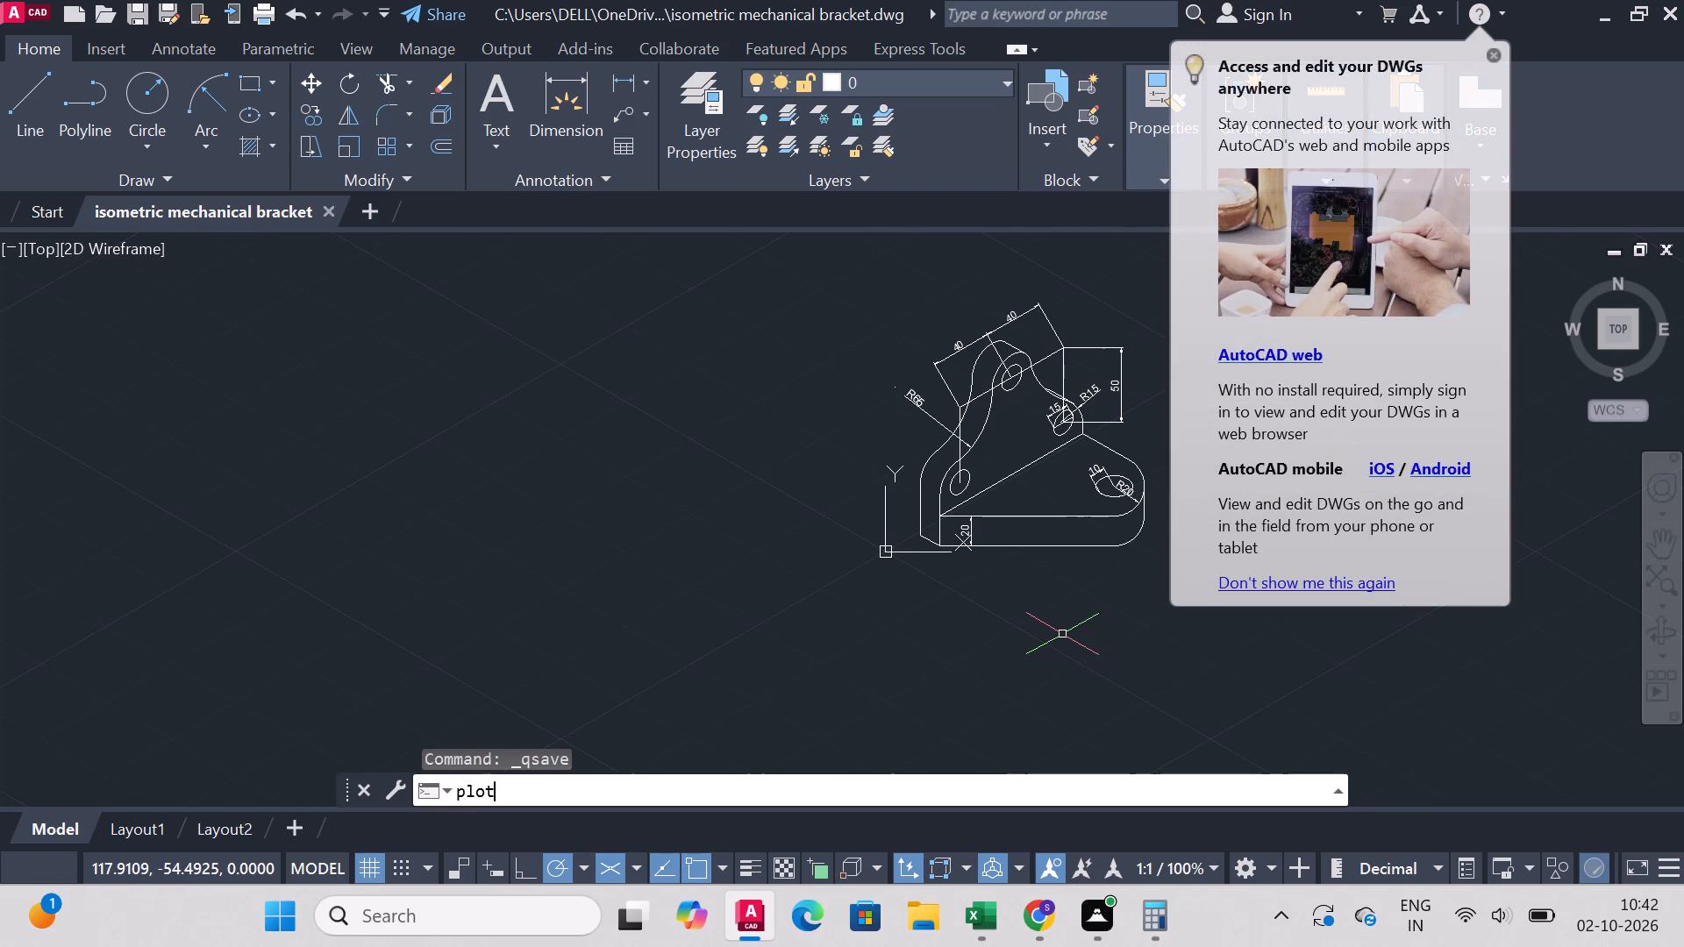
{"action": "key", "text": "Return"}
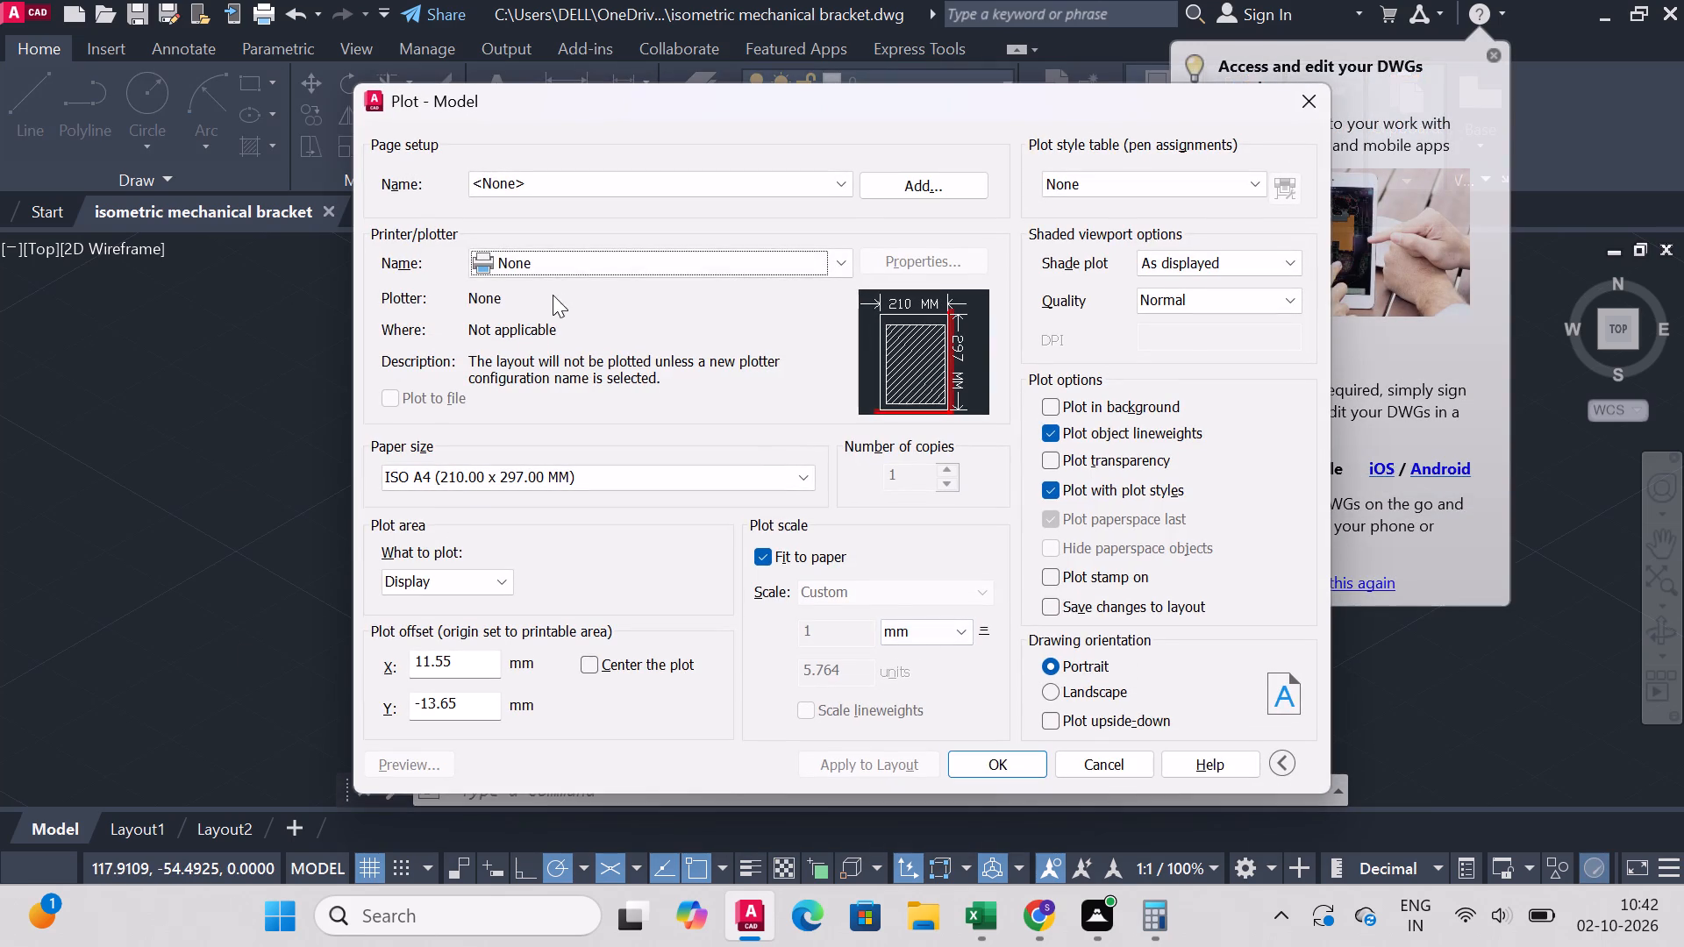
{"action": "left_click", "coordinate": [578, 253]}
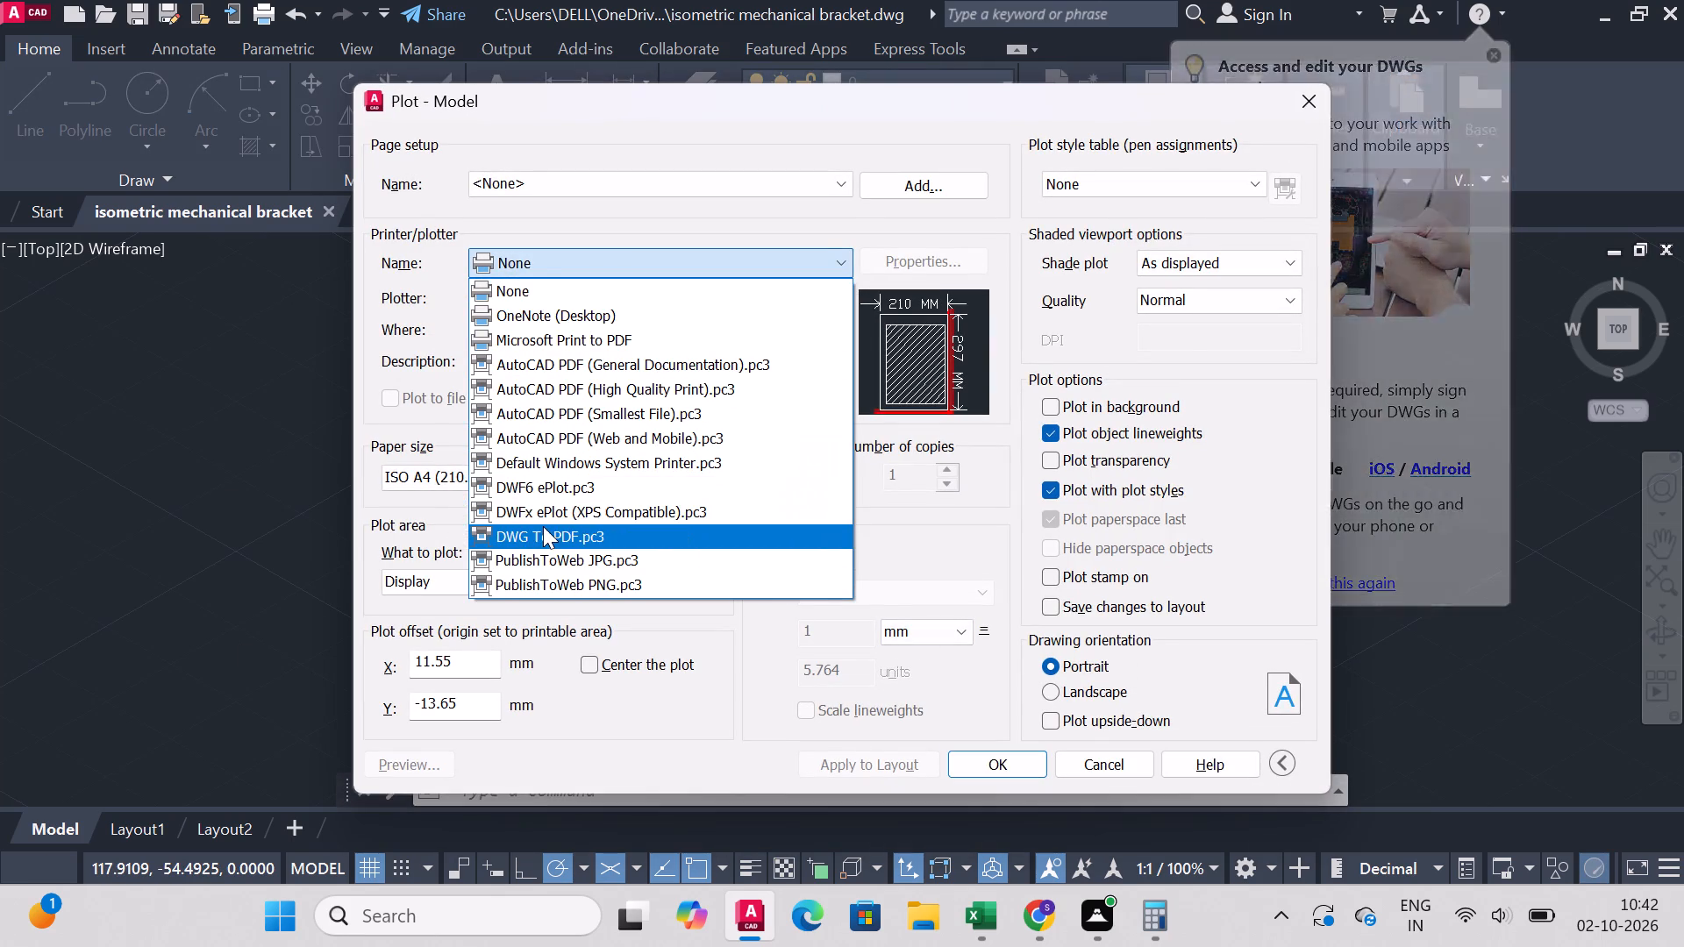
{"action": "left_click", "coordinate": [543, 526]}
{"action": "left_click", "coordinate": [450, 590]}
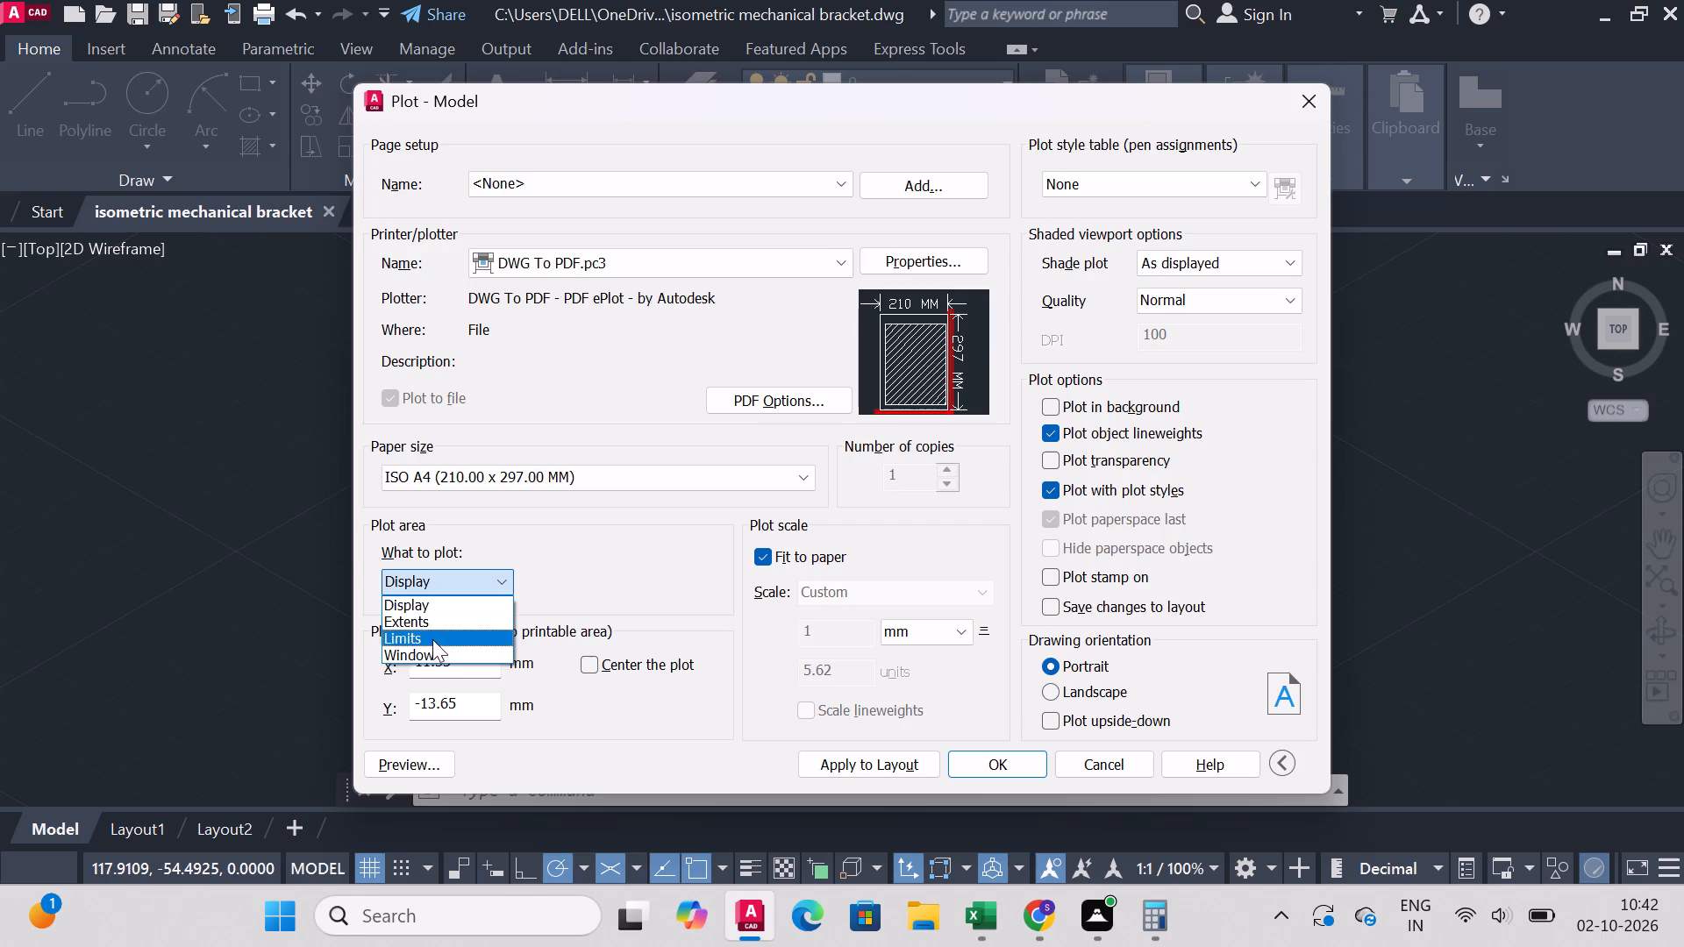
{"action": "left_click", "coordinate": [432, 651]}
{"action": "left_click", "coordinate": [758, 254]}
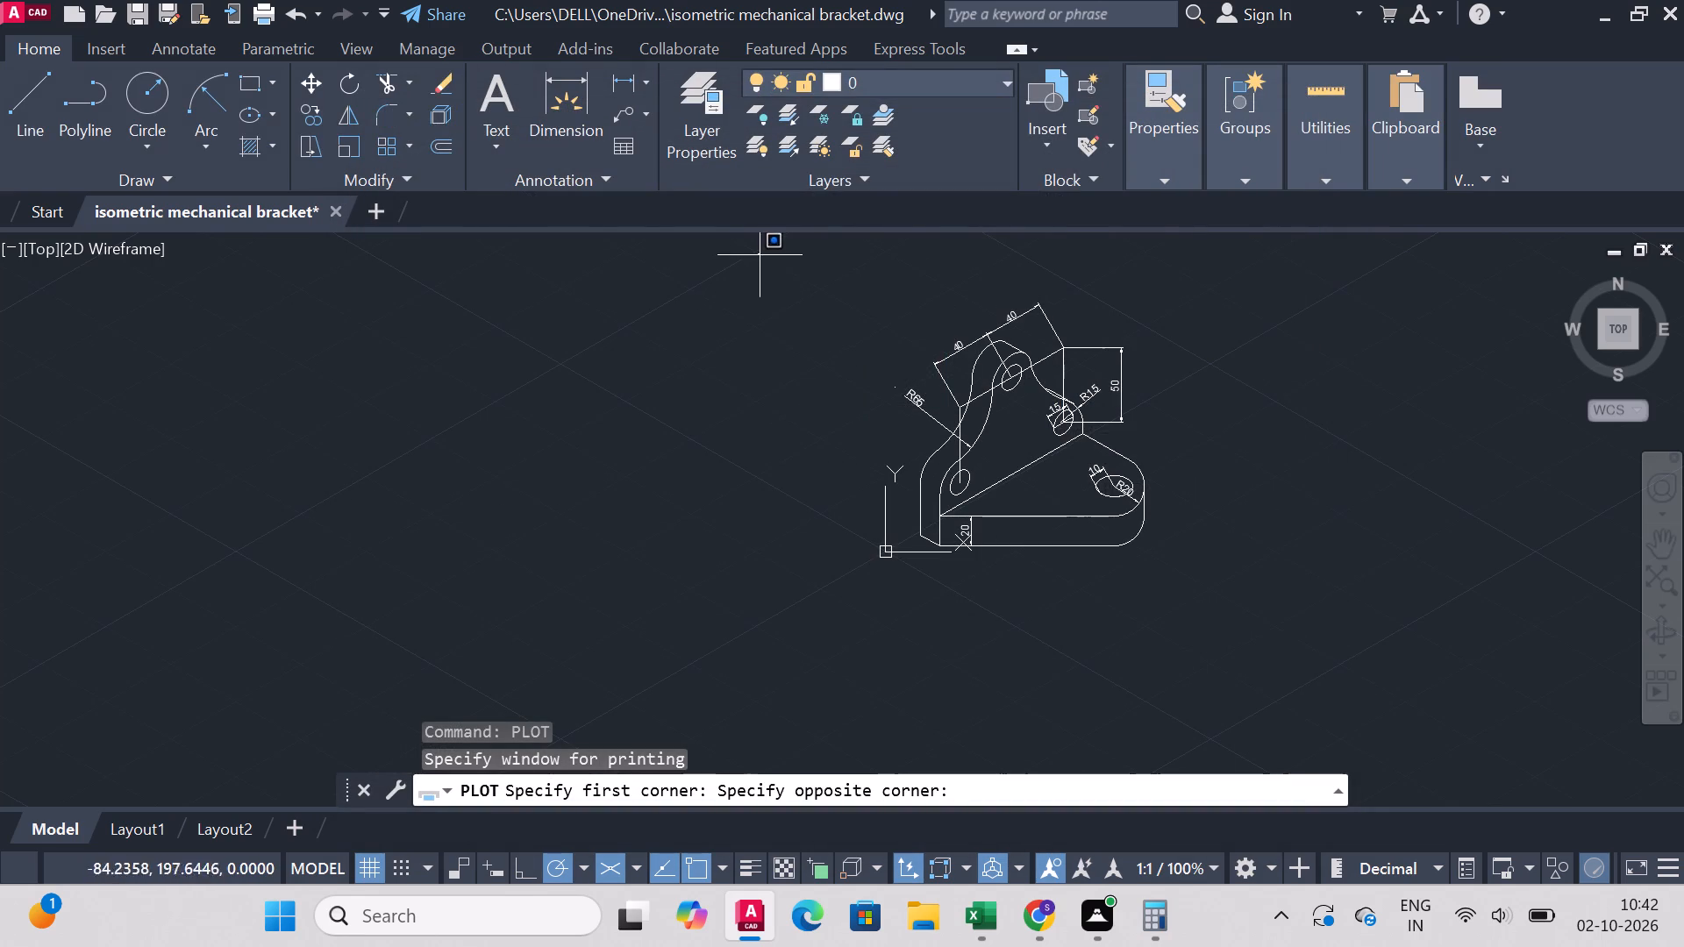
{"action": "left_click", "coordinate": [1282, 624]}
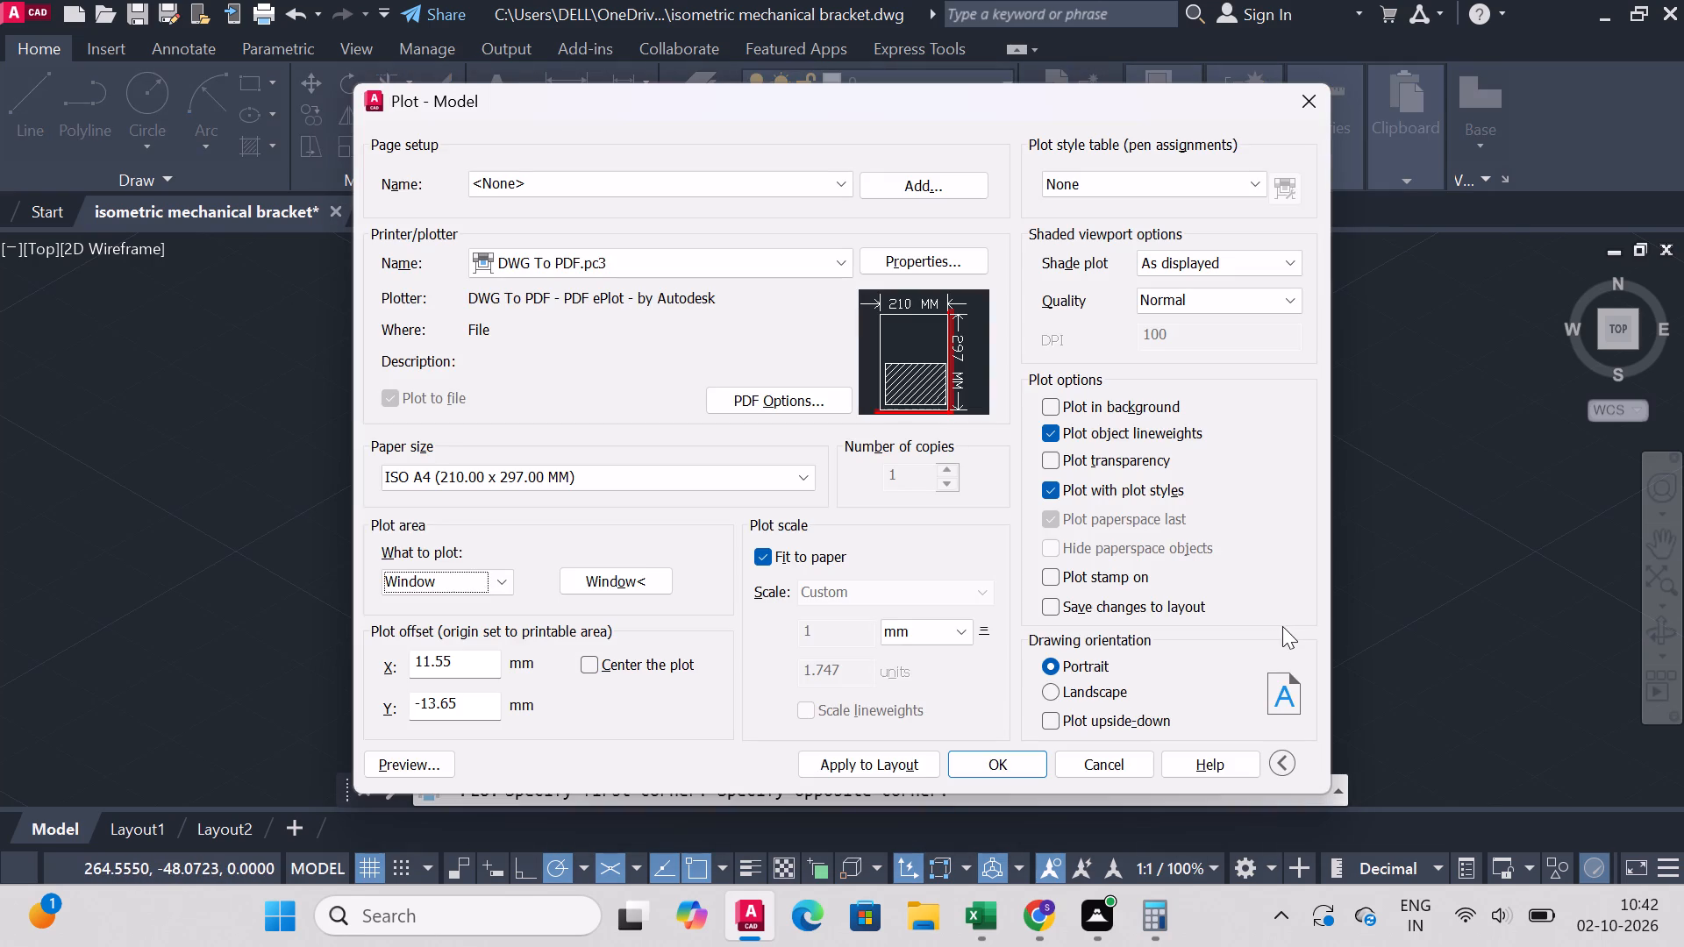
{"action": "left_click", "coordinate": [1049, 693]}
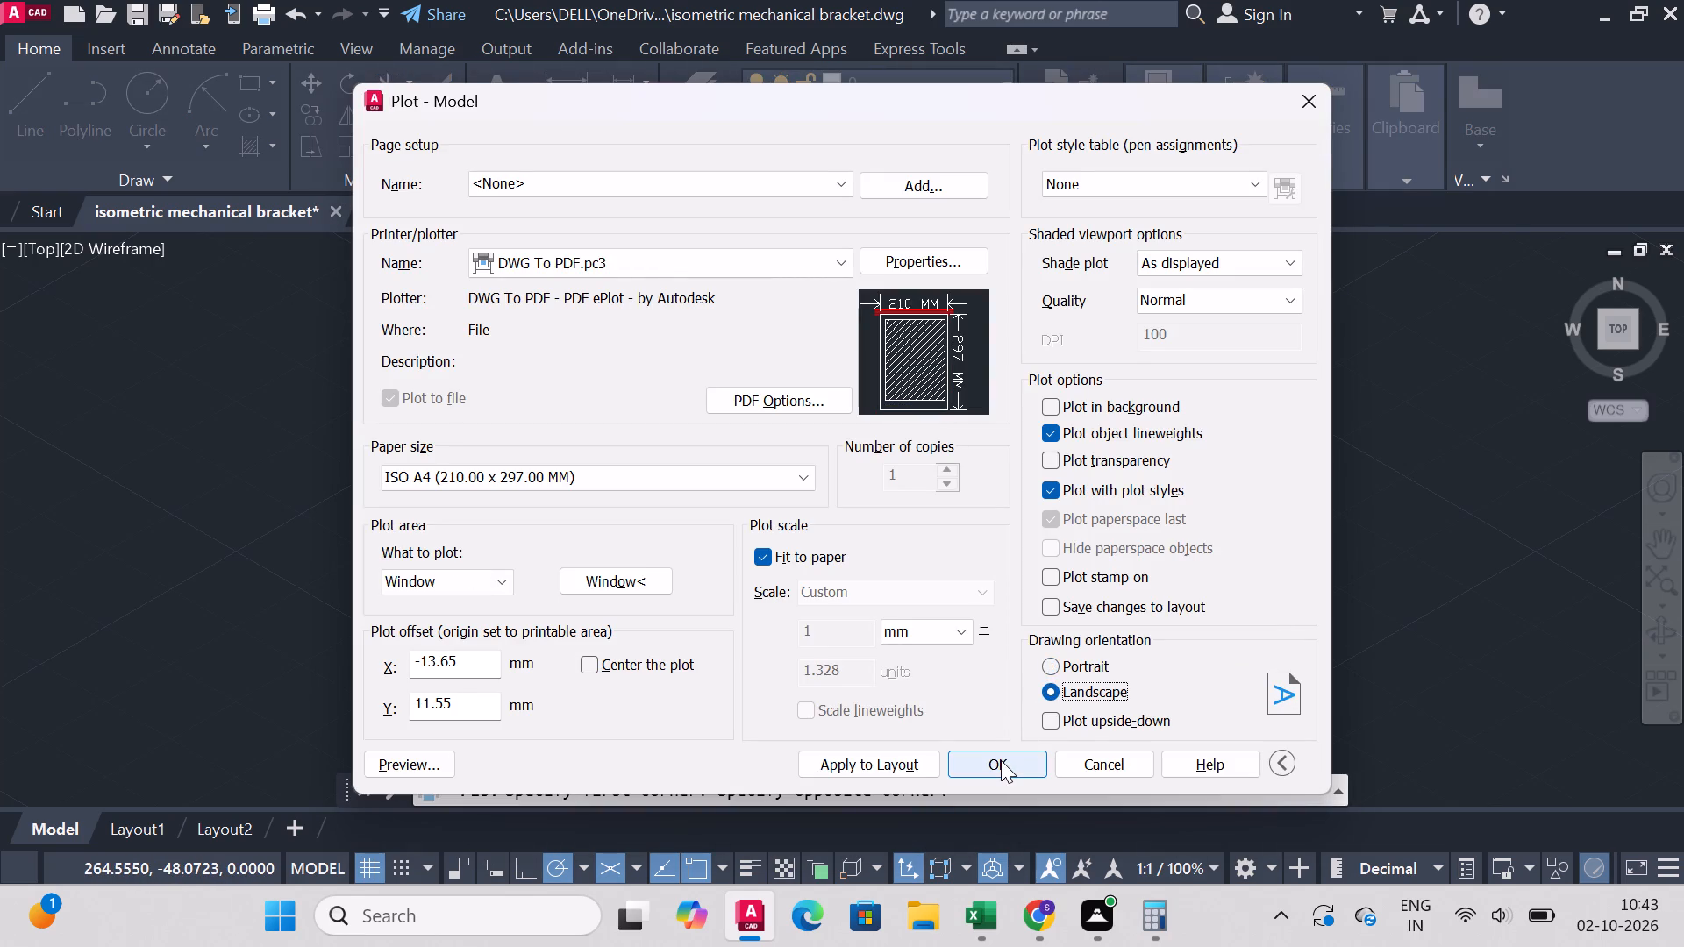
Plot the bracket to the Desktop as "isometric mechanical bracket-Model.pdf".
{"action": "left_click", "coordinate": [1001, 760]}
{"action": "left_click", "coordinate": [511, 388]}
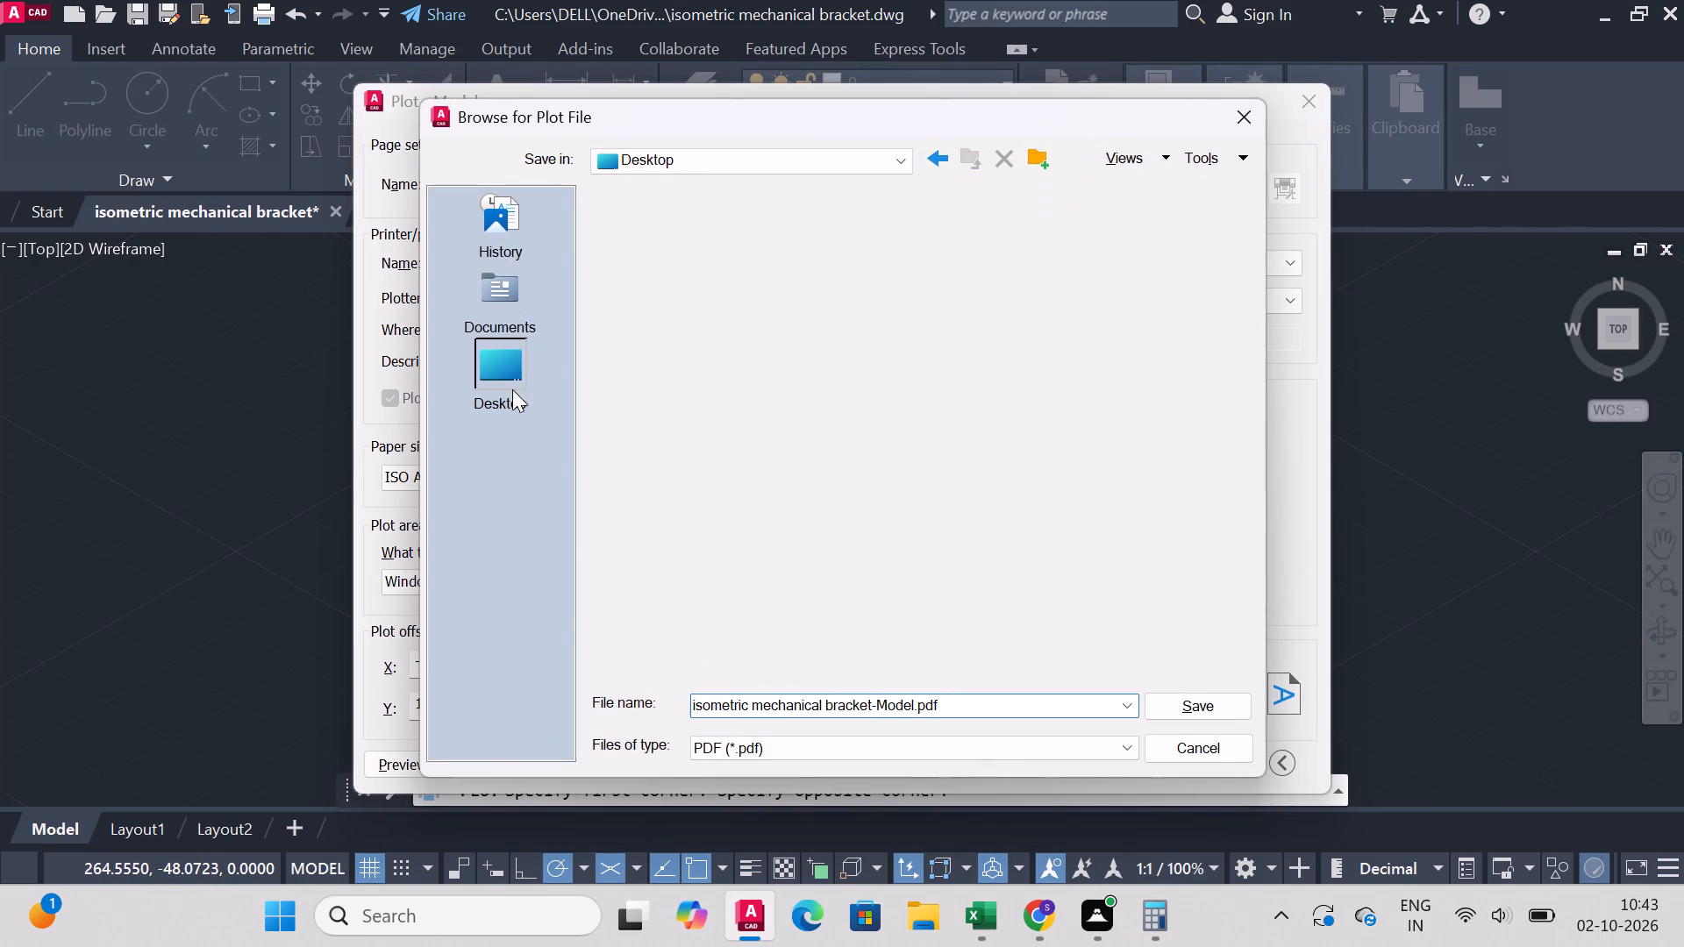
{"action": "left_click", "coordinate": [1183, 702]}
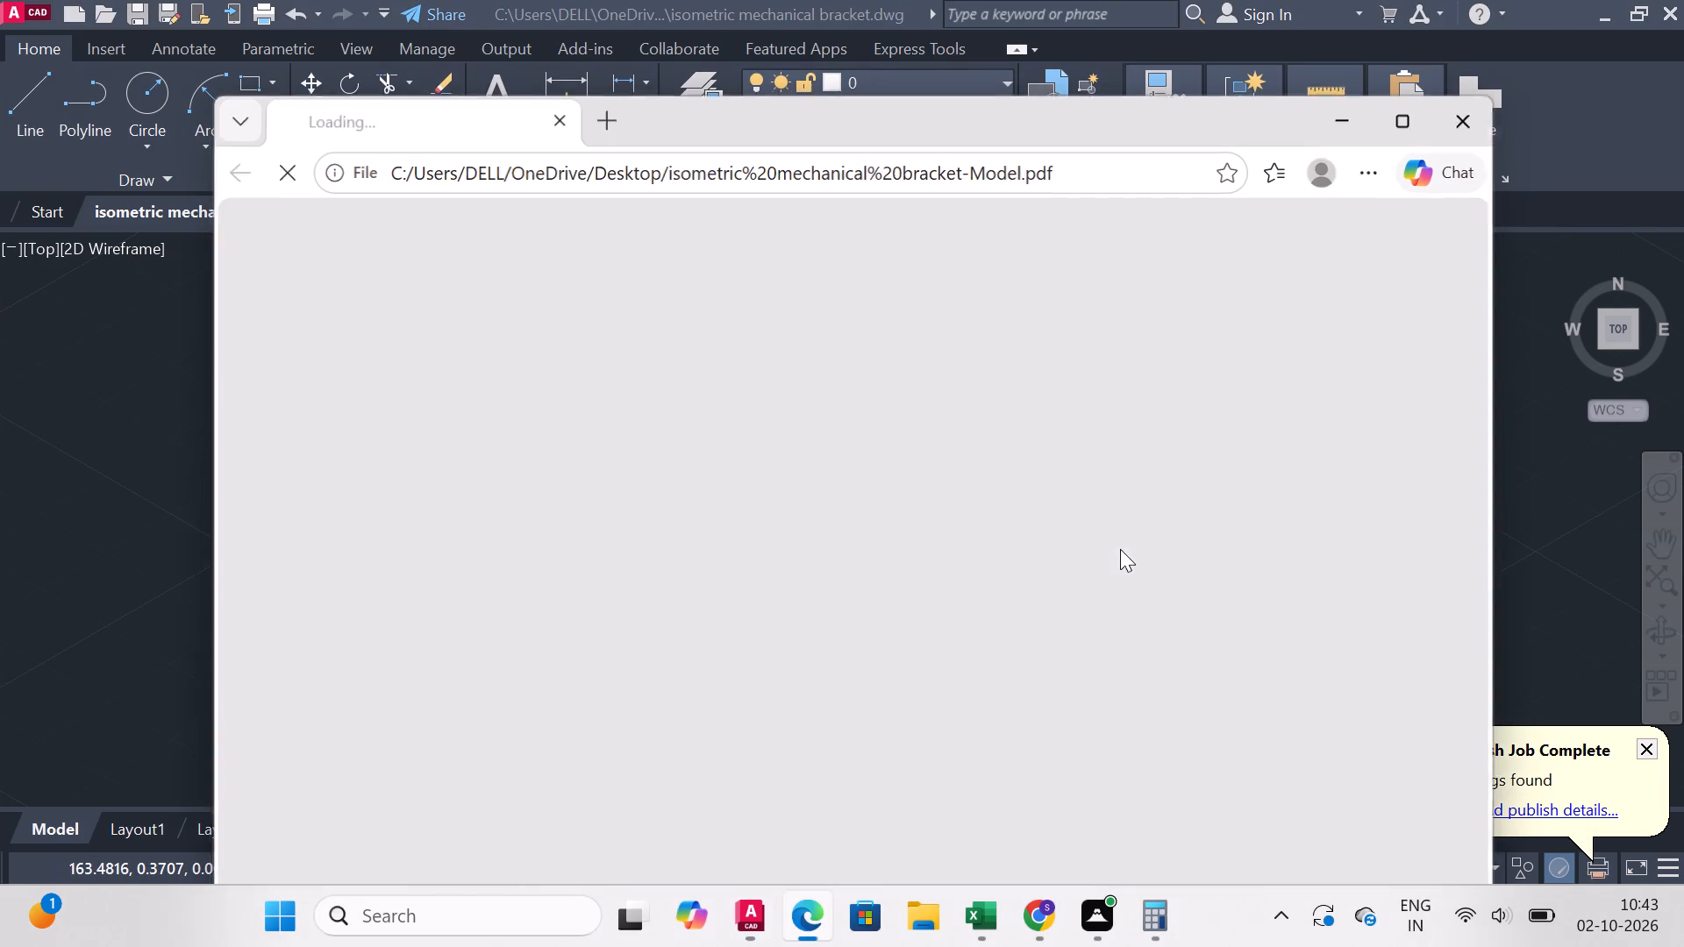
Check the plotted bracket and its dimensions in the PDF opened in Microsoft Edge, and close the PDF.
{"action": "scroll", "coordinate": [1141, 601], "scroll_direction": "down", "scroll_amount": 2}
{"action": "scroll", "coordinate": [1140, 601], "scroll_direction": "up", "scroll_amount": 2}
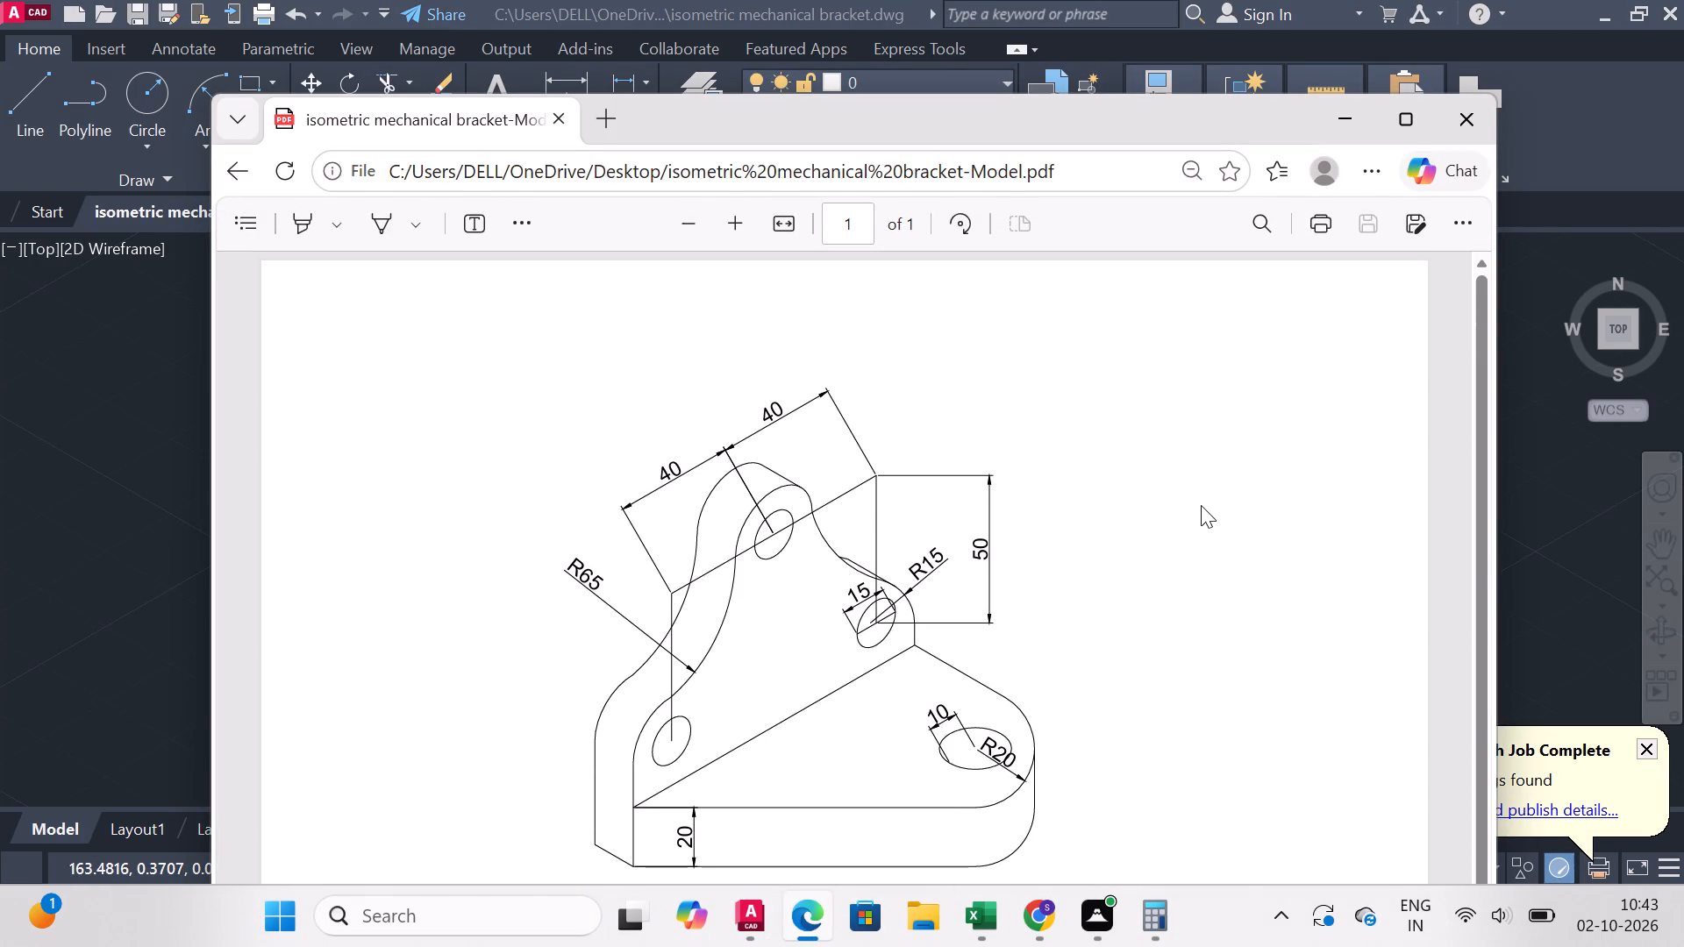
{"action": "scroll", "coordinate": [1201, 505], "scroll_direction": "down", "scroll_amount": 2}
{"action": "left_click", "coordinate": [1453, 126]}
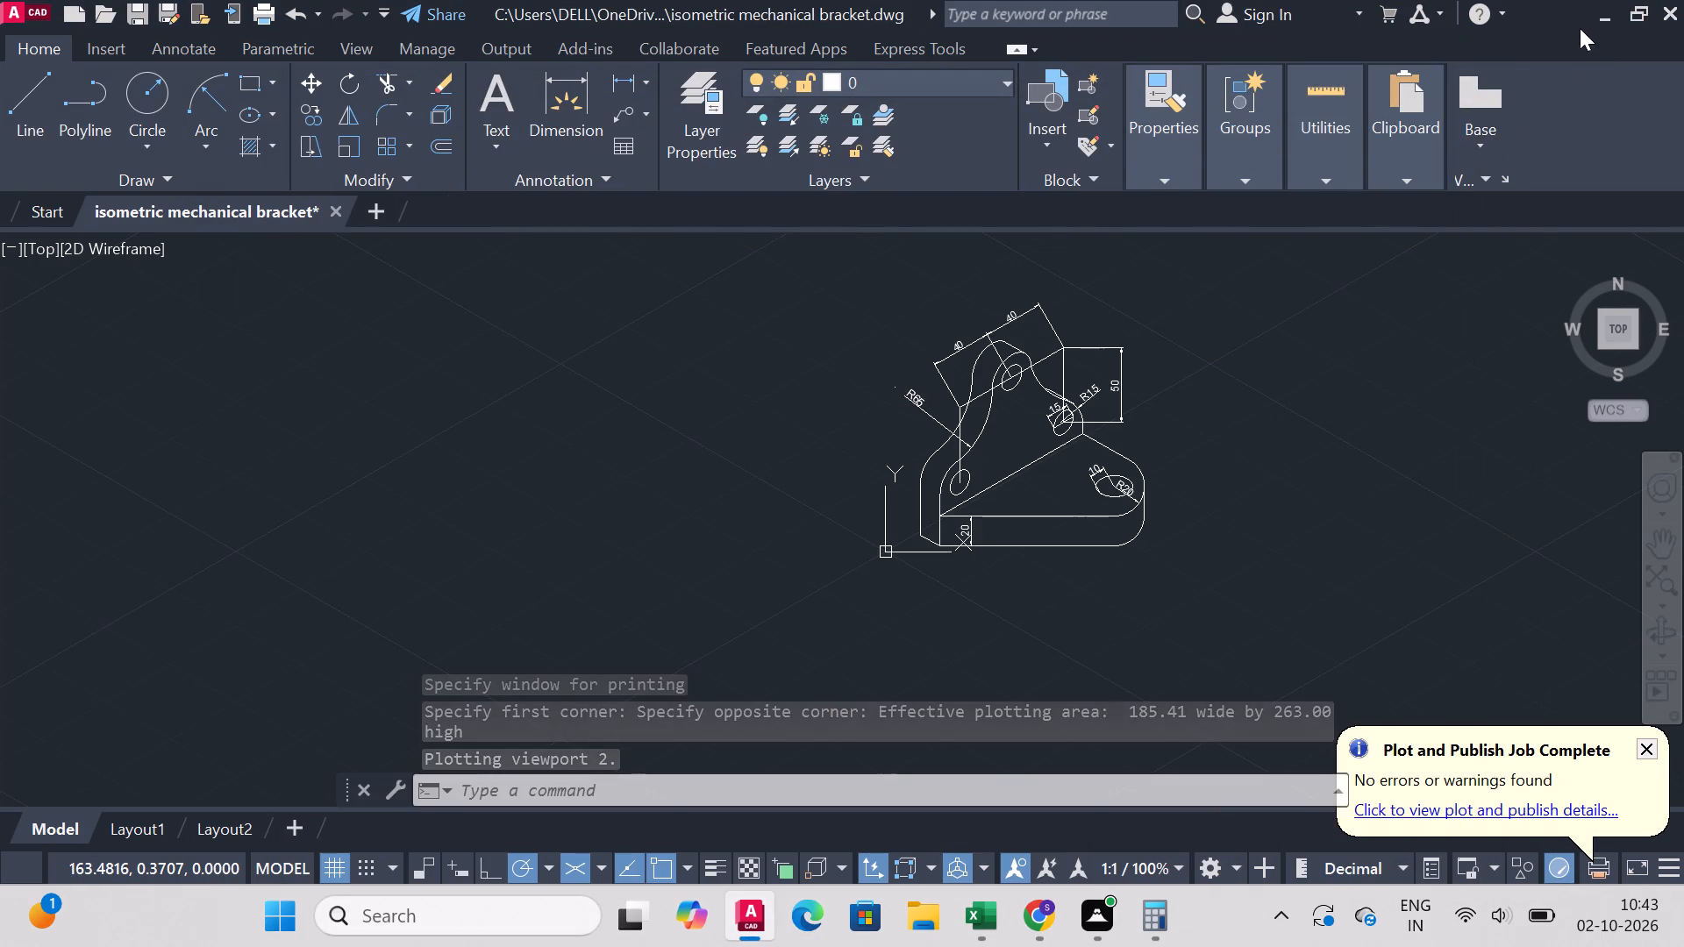
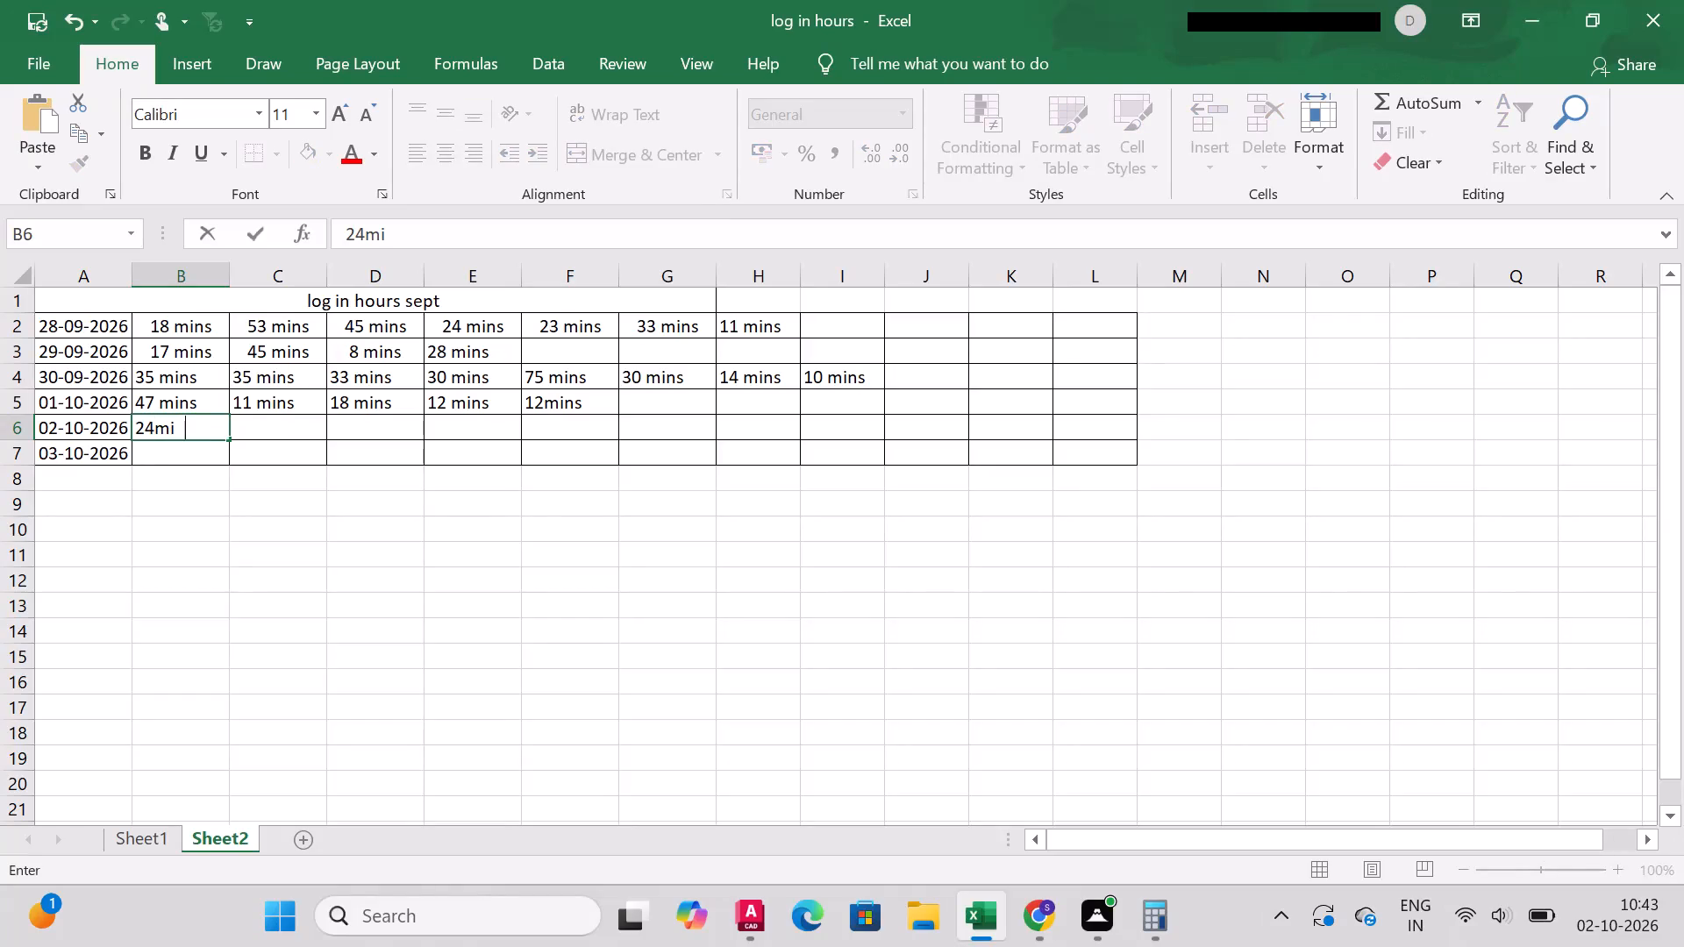
In the Excel "log in hours" workbook, enter 24mins in cell B6 for 02-10-2026 and save the workbook.
{"action": "key", "text": "Escape"}
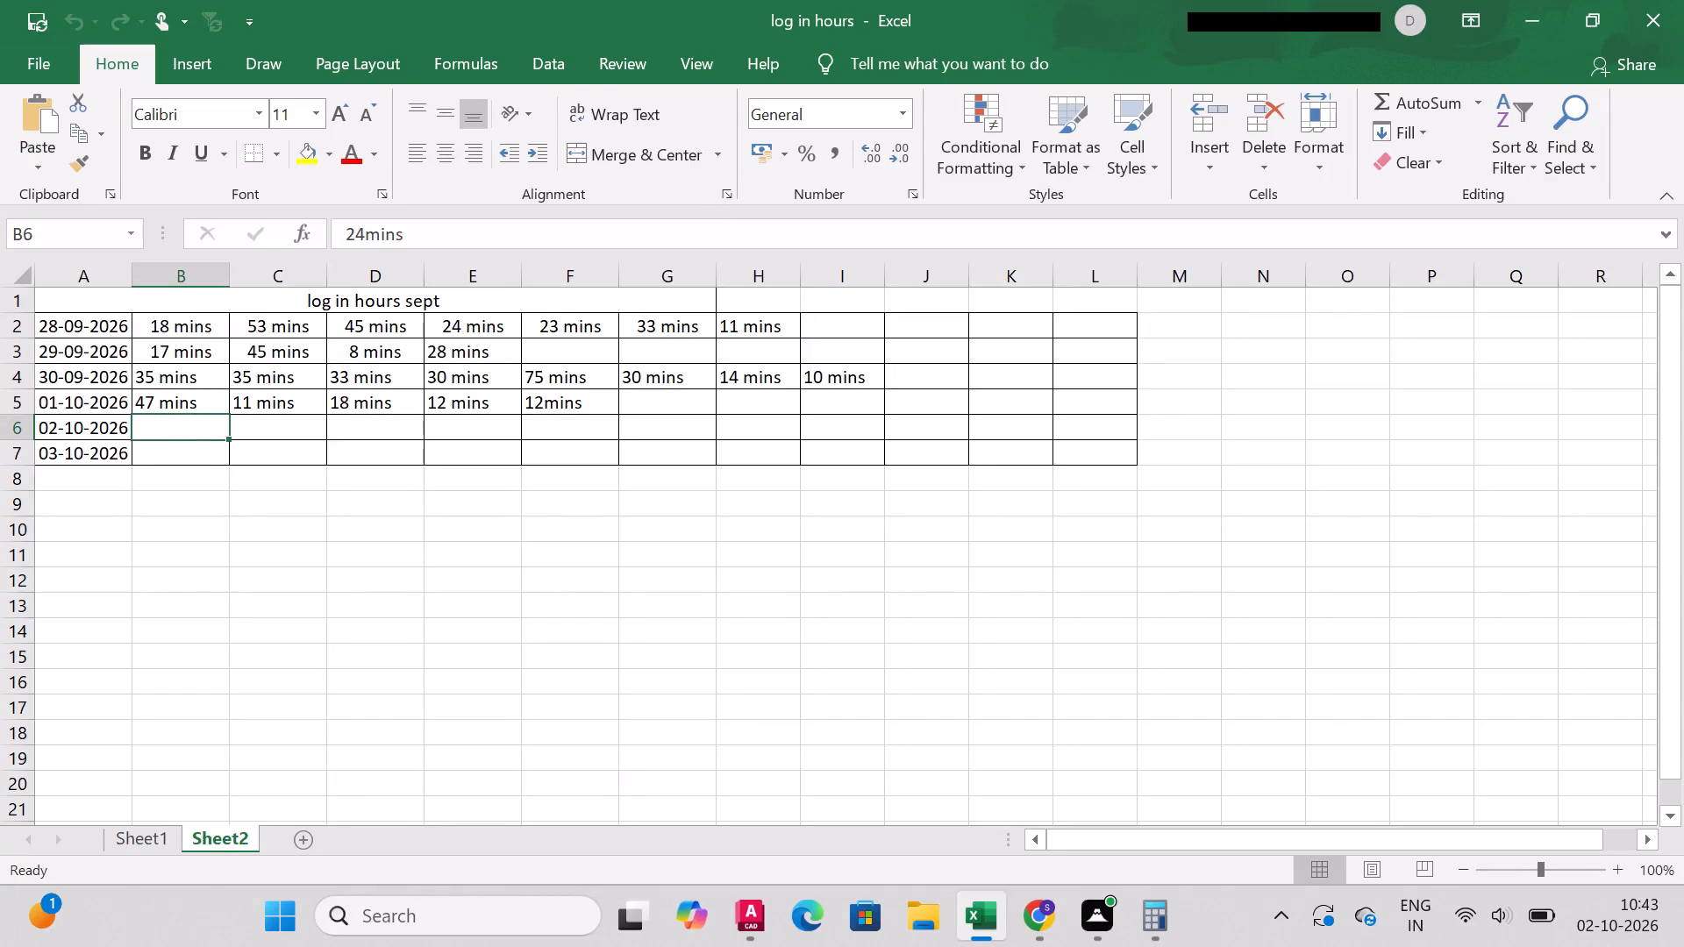
{"action": "type", "text": "24mins"}
{"action": "key", "text": "ctrl+s"}
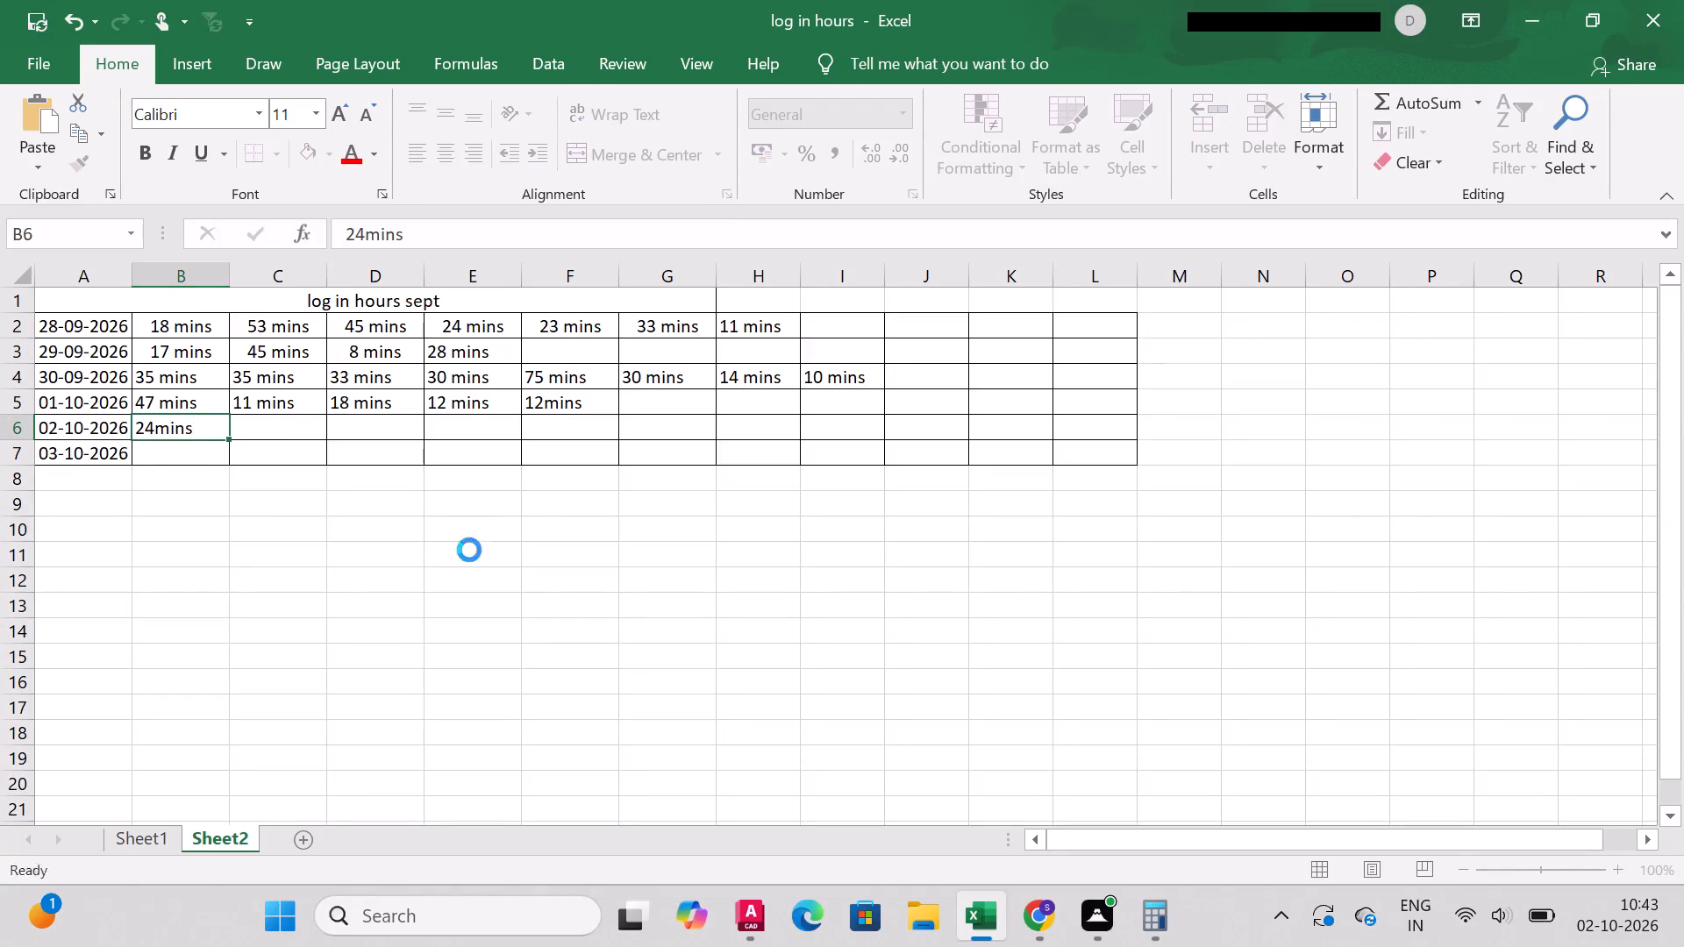